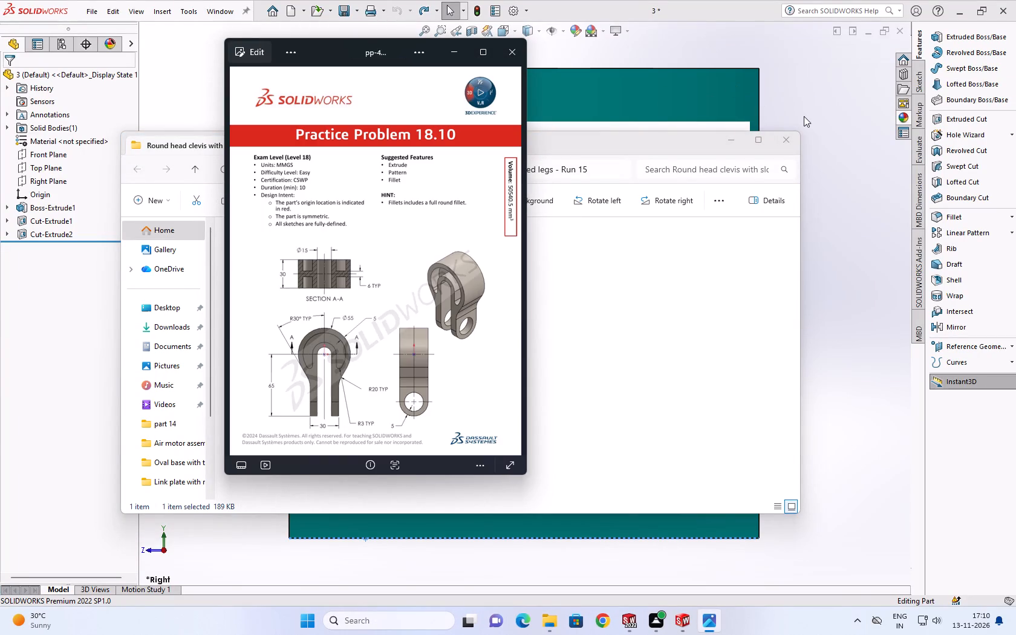
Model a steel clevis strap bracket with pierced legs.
Switch to SOLIDWORKS and close both open part documents without saving their changes.
{"action": "left_click", "coordinate": [804, 117]}
{"action": "scroll", "coordinate": [712, 175], "scroll_direction": "up", "scroll_amount": 4}
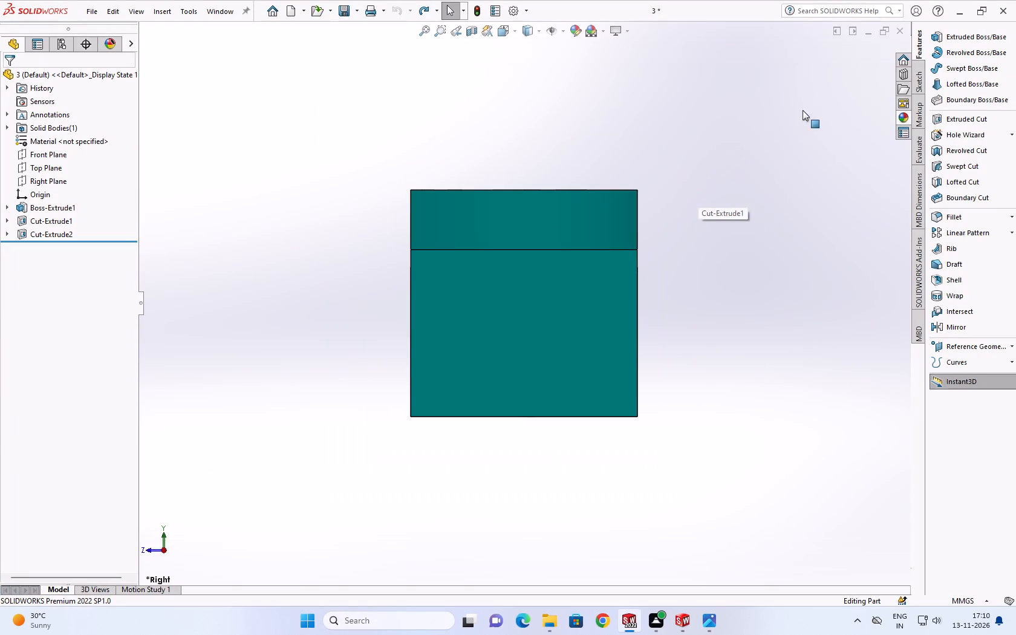
{"action": "left_click", "coordinate": [899, 37]}
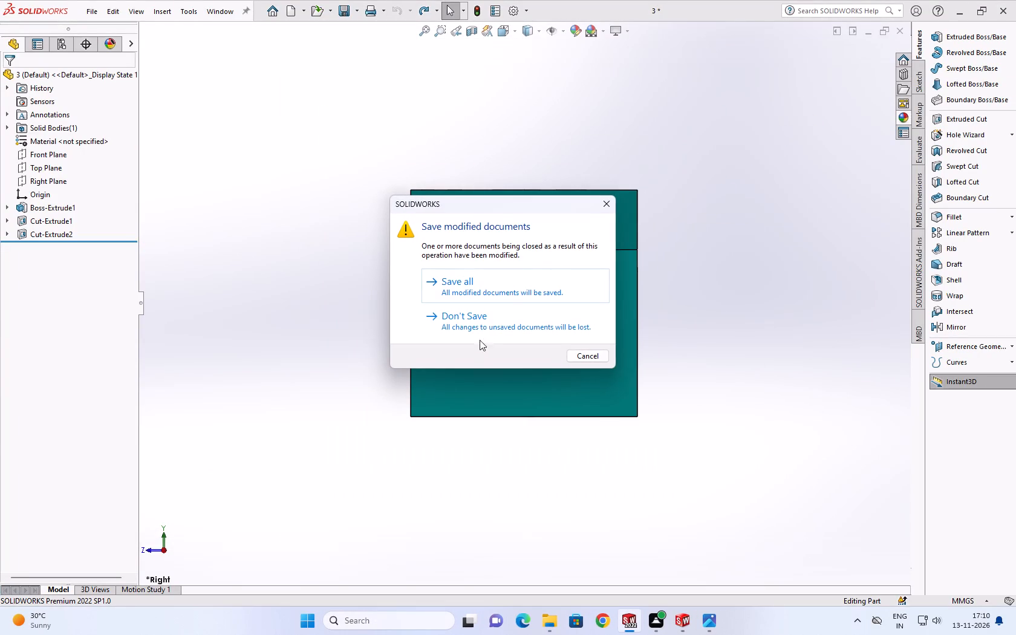
{"action": "left_click", "coordinate": [480, 329]}
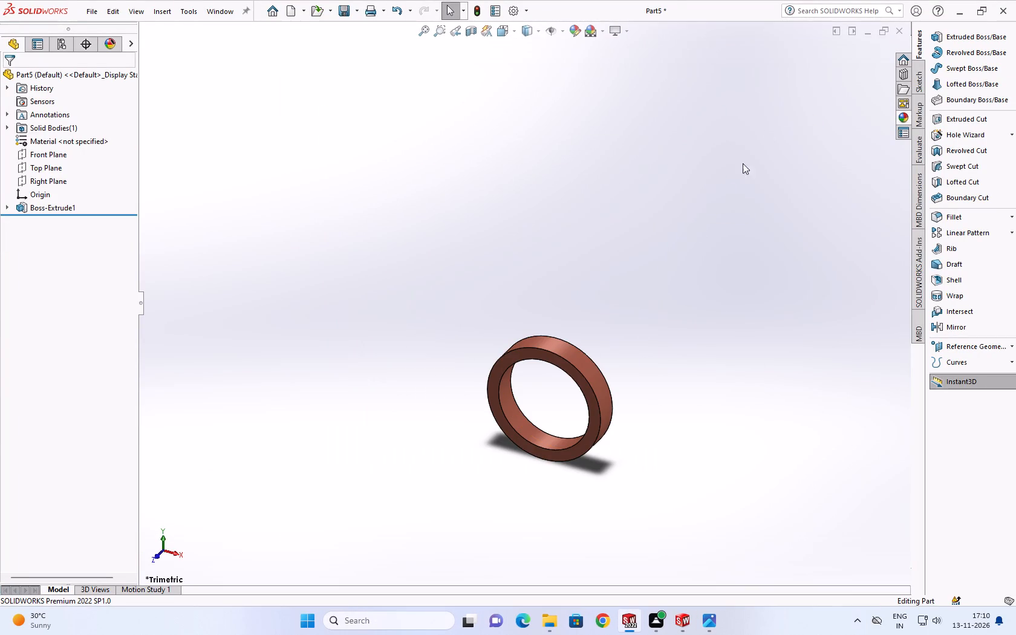
{"action": "left_click", "coordinate": [902, 35]}
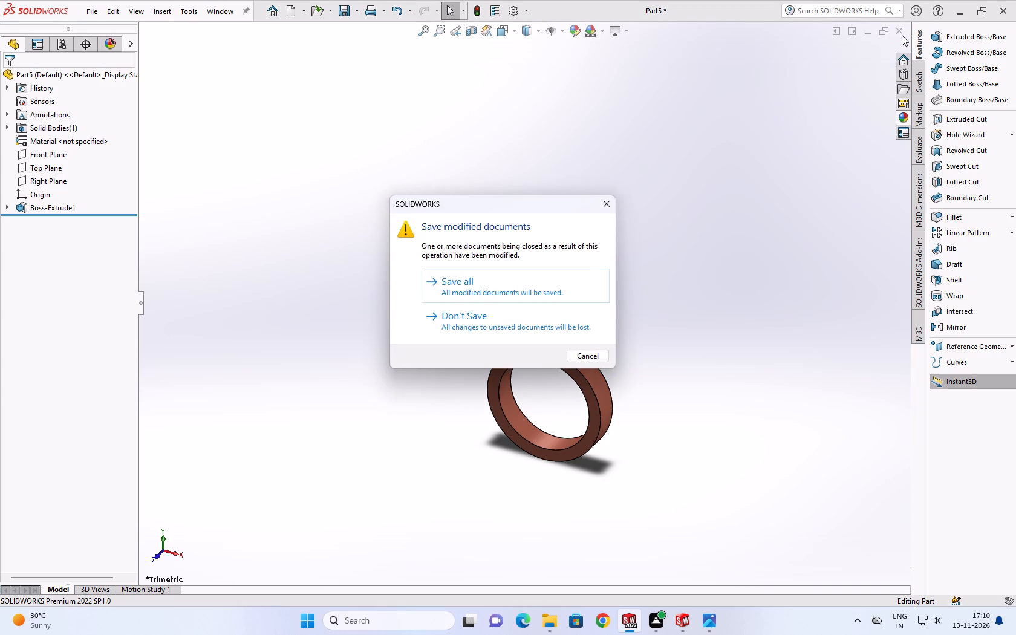
{"action": "left_click", "coordinate": [530, 330]}
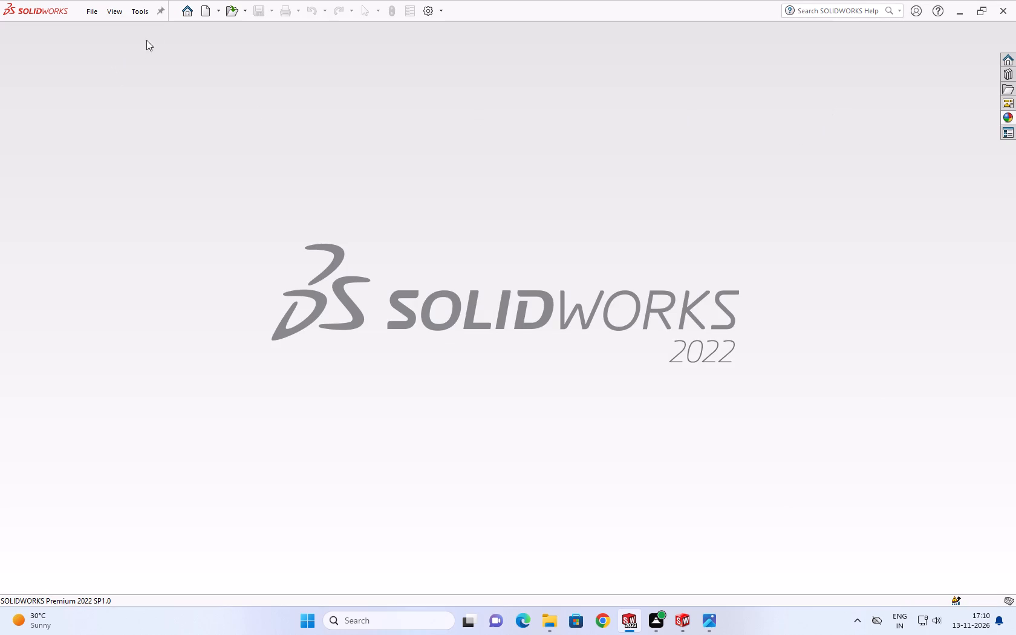
Create a new part document and start a sketch on its Front Plane.
{"action": "left_click", "coordinate": [203, 9]}
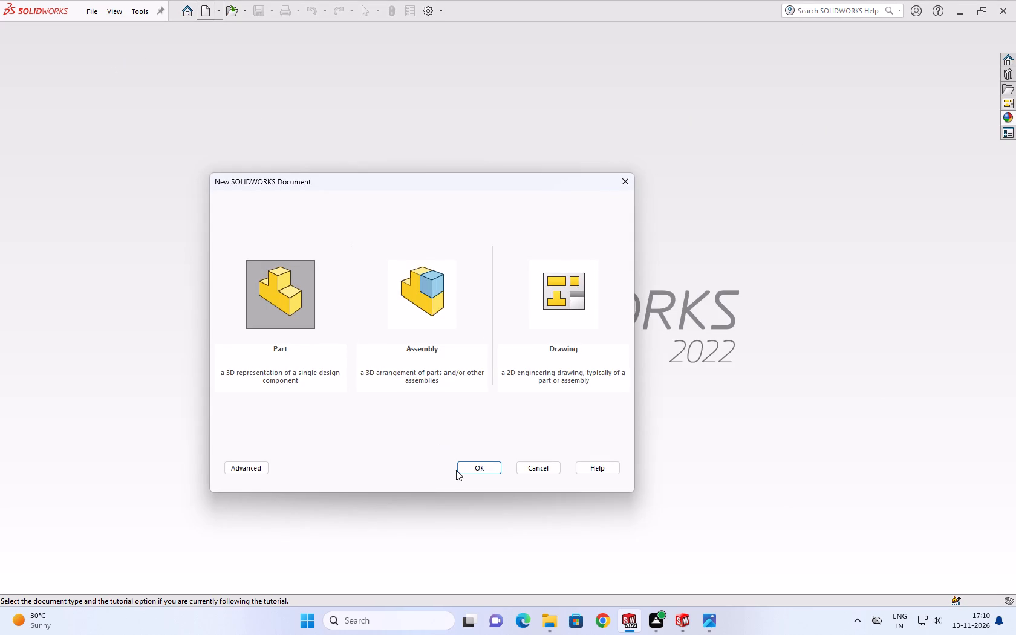
{"action": "left_click", "coordinate": [465, 466]}
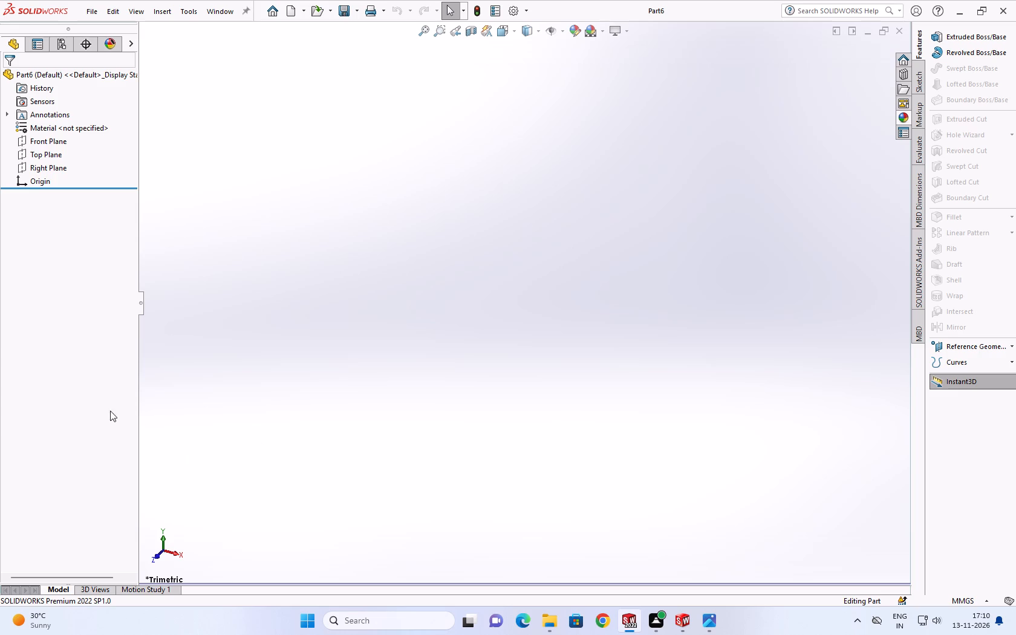
{"action": "left_click", "coordinate": [45, 138]}
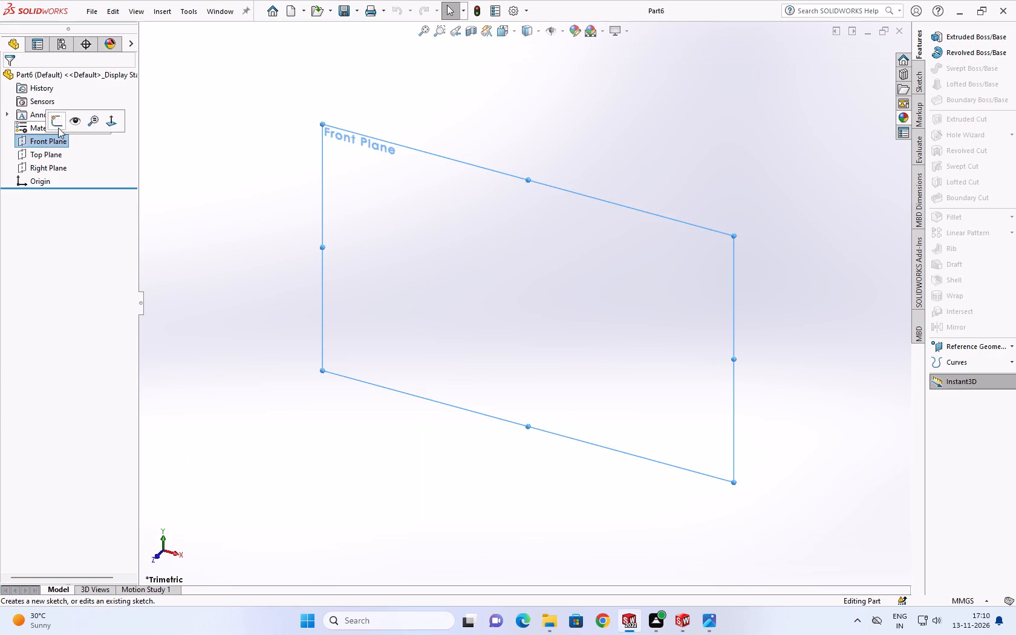
{"action": "left_click", "coordinate": [58, 120]}
Switch to the Practice Problem 18.10 drawing in Photos and examine the clevis head and leg dimensions.
{"action": "left_click", "coordinate": [700, 612]}
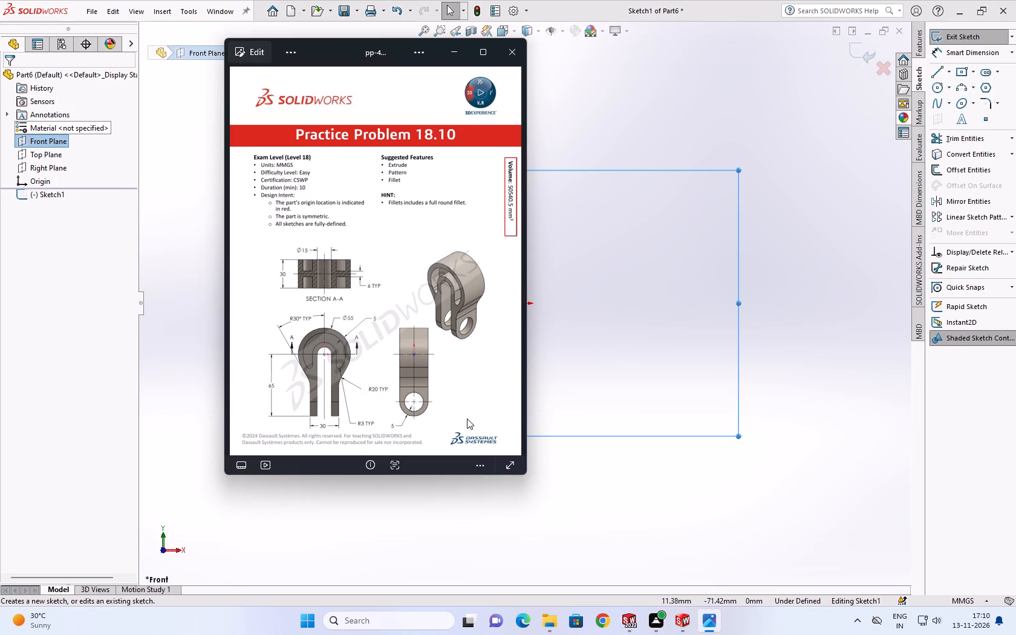
{"action": "scroll", "coordinate": [389, 362], "scroll_direction": "up", "scroll_amount": 2}
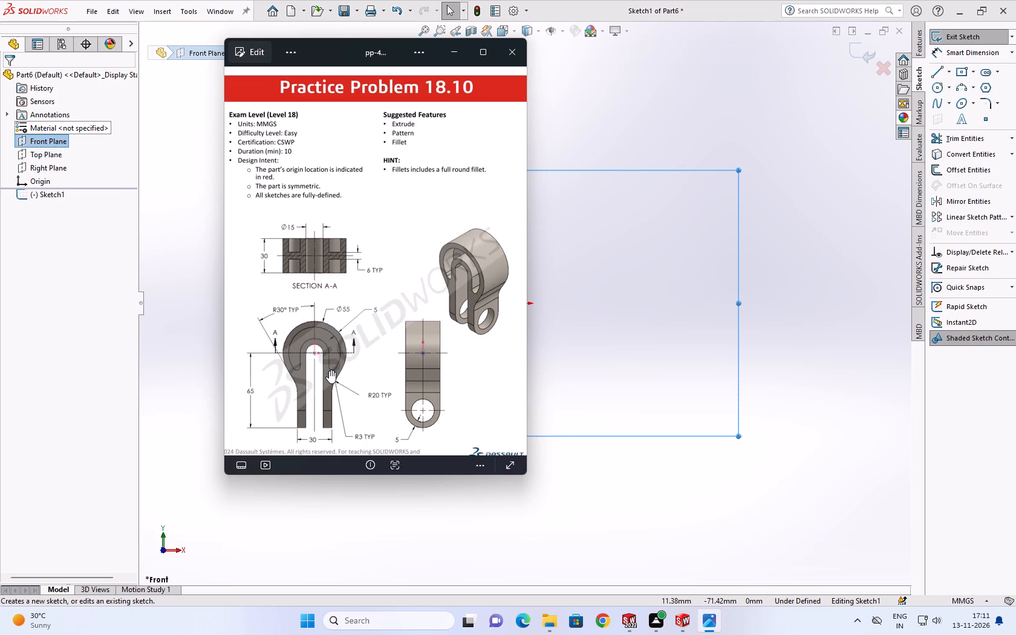
{"action": "scroll", "coordinate": [329, 370], "scroll_direction": "down", "scroll_amount": 3}
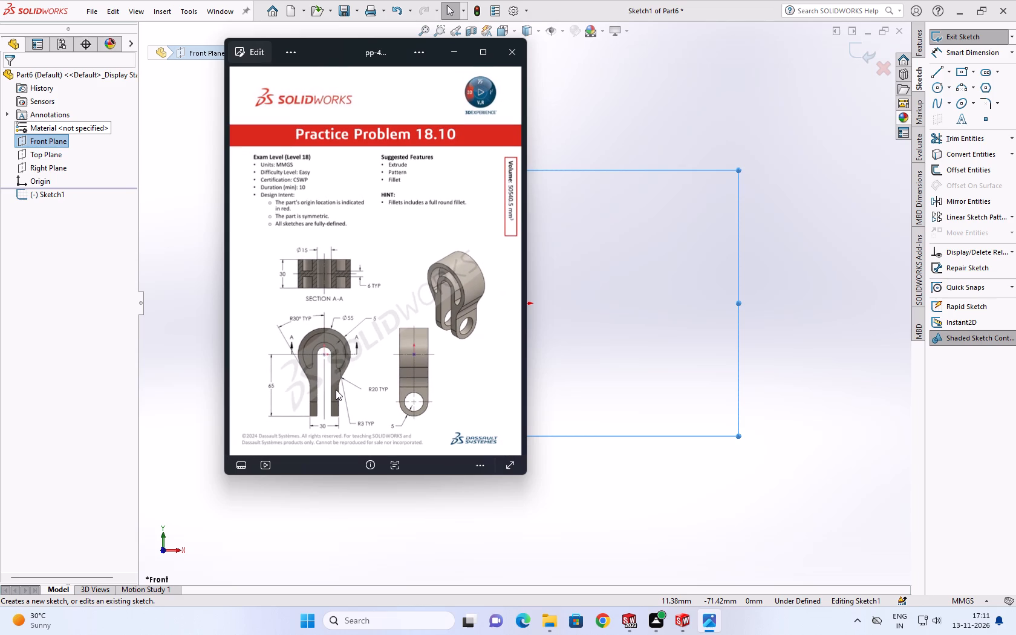
{"action": "scroll", "coordinate": [293, 353], "scroll_direction": "down", "scroll_amount": 1}
{"action": "scroll", "coordinate": [308, 345], "scroll_direction": "up", "scroll_amount": 2}
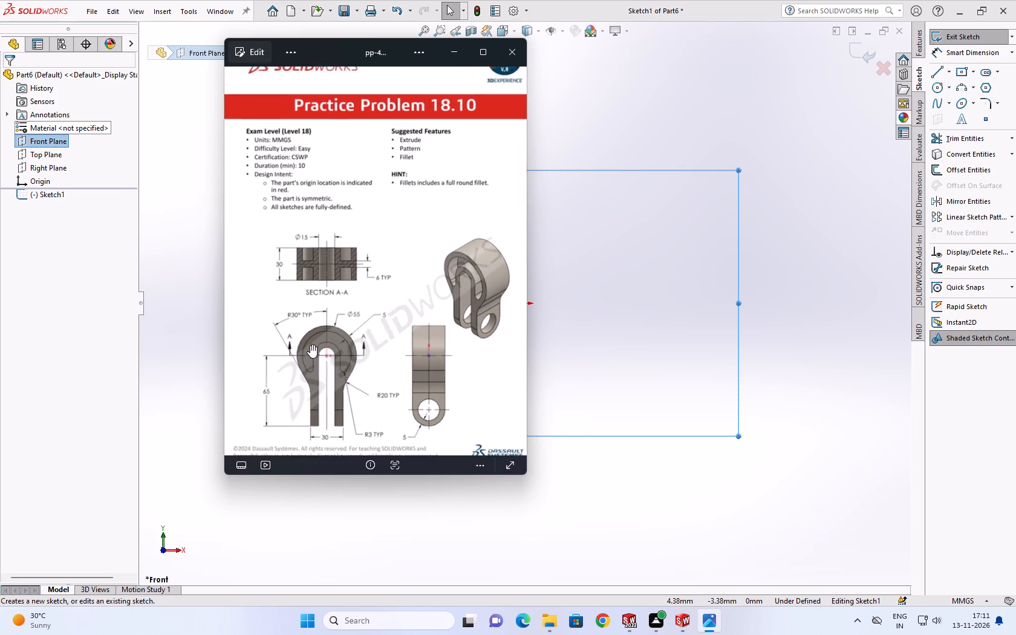
{"action": "scroll", "coordinate": [396, 382], "scroll_direction": "up", "scroll_amount": 2}
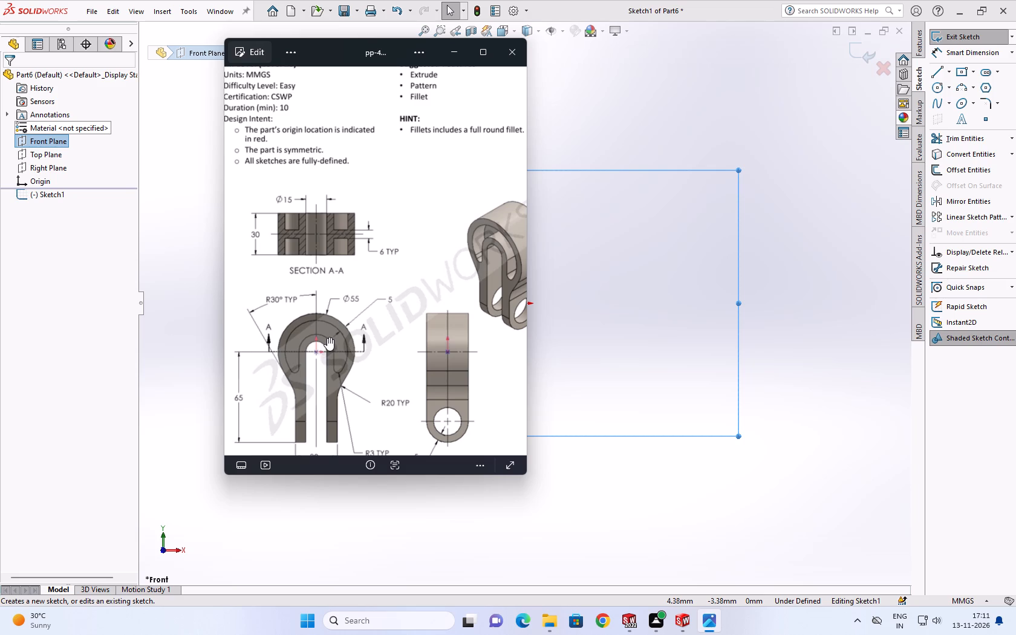
{"action": "scroll", "coordinate": [356, 402], "scroll_direction": "up", "scroll_amount": 1}
{"action": "scroll", "coordinate": [356, 402], "scroll_direction": "down", "scroll_amount": 3}
Back in SOLIDWORKS, sketch a circle centred on the origin and dimension its diameter to 55 mm per the drawing.
{"action": "left_click", "coordinate": [571, 297]}
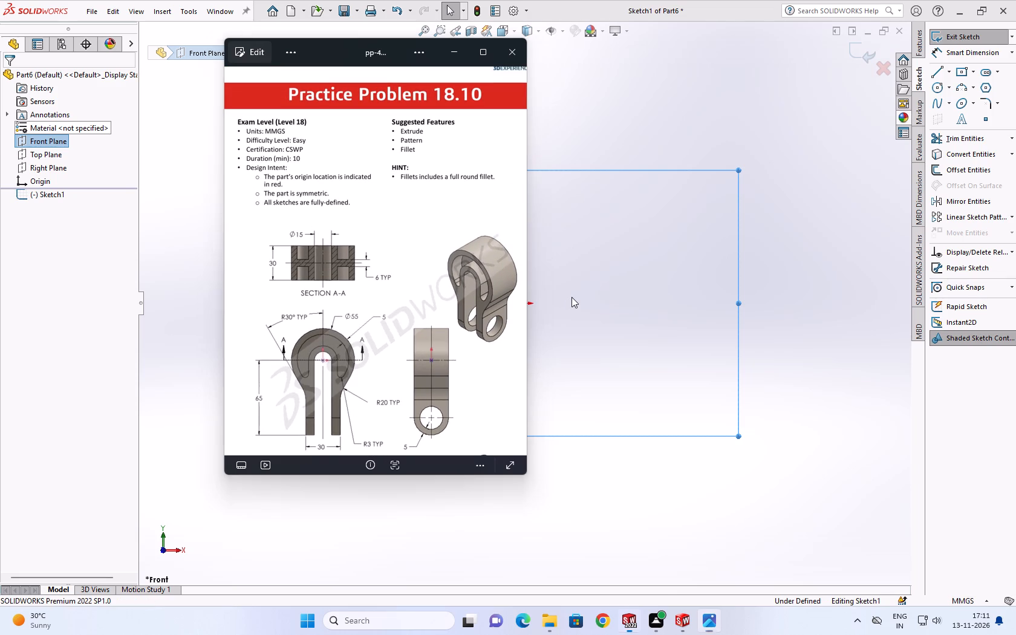
{"action": "left_click", "coordinate": [937, 91]}
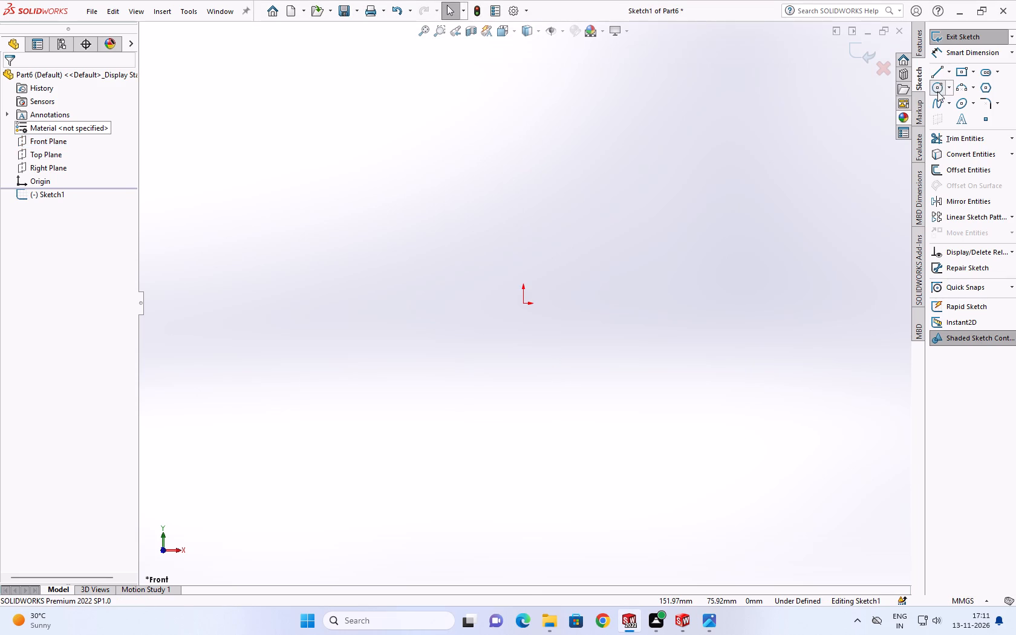
{"action": "left_click", "coordinate": [523, 305]}
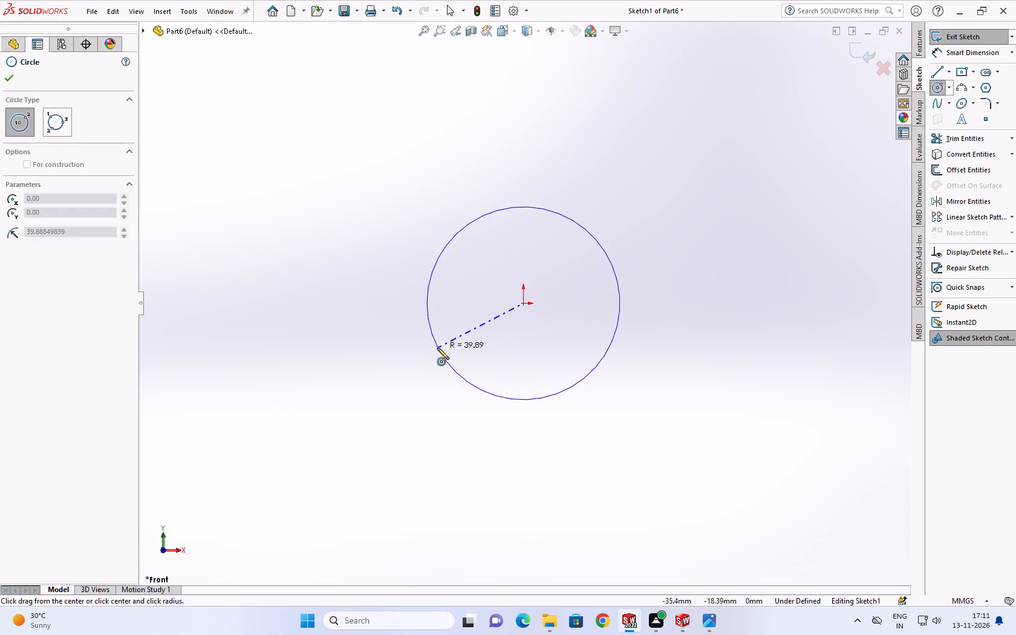
{"action": "left_click", "coordinate": [425, 343]}
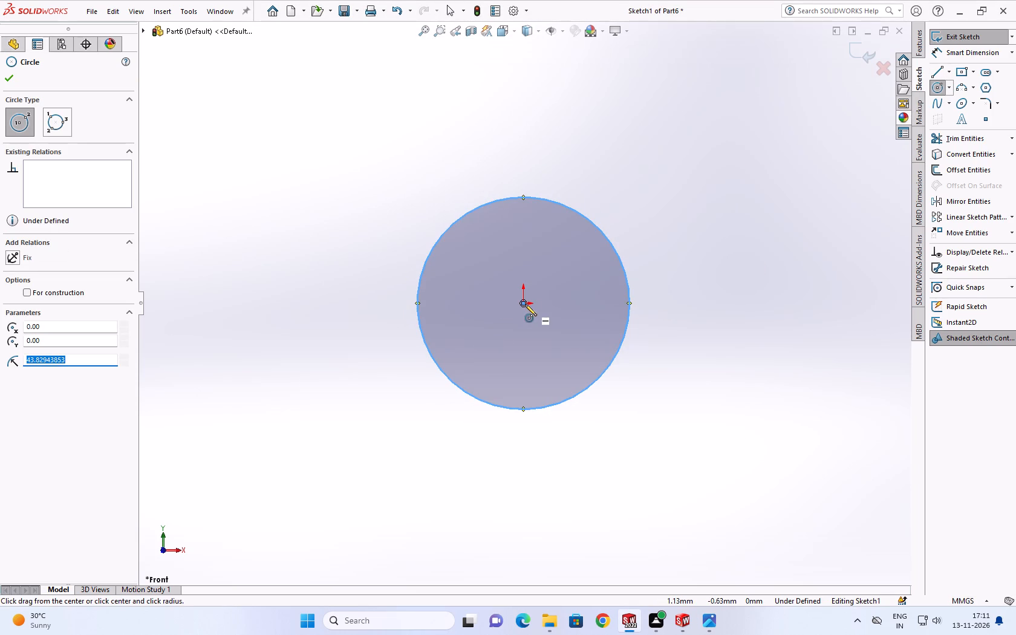
{"action": "left_click", "coordinate": [949, 49]}
{"action": "left_click", "coordinate": [597, 224]}
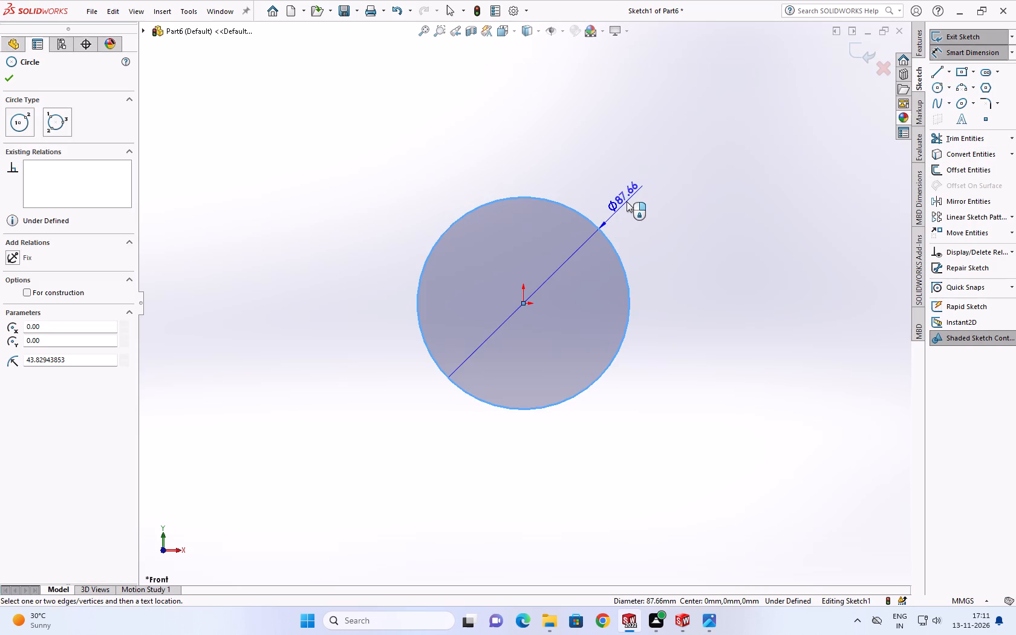
{"action": "left_click", "coordinate": [627, 201]}
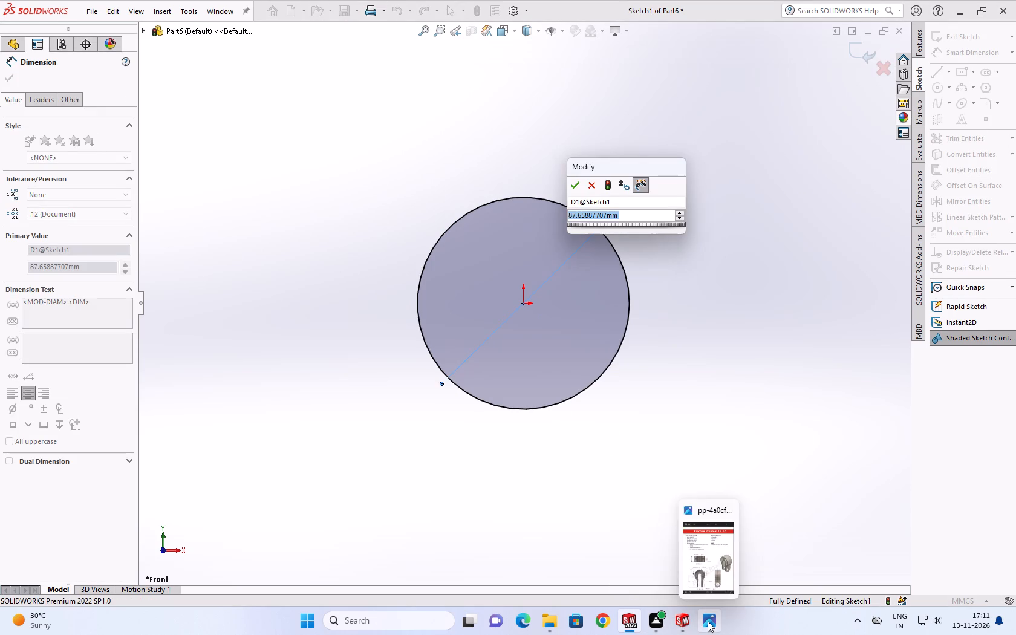
{"action": "left_click", "coordinate": [708, 621]}
{"action": "scroll", "coordinate": [385, 377], "scroll_direction": "up", "scroll_amount": 3}
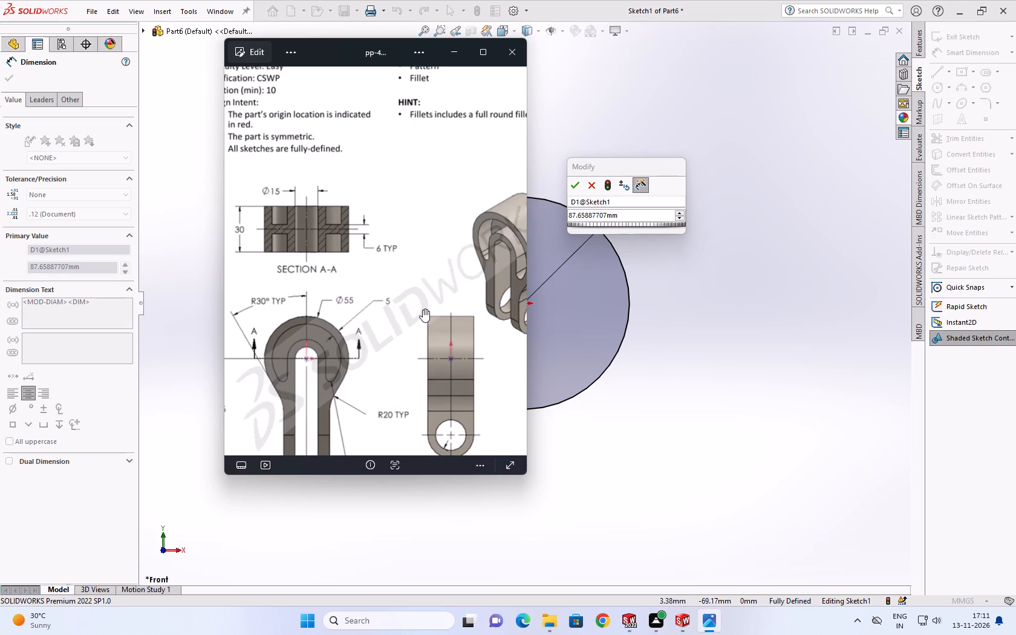
{"action": "left_click", "coordinate": [624, 210]}
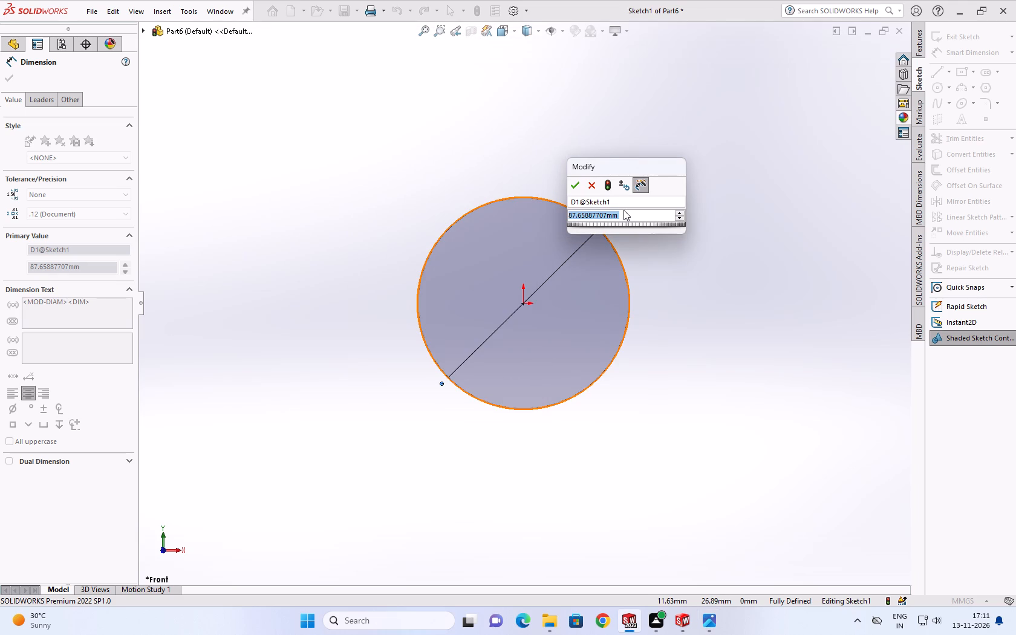
{"action": "type", "text": "55"}
{"action": "key", "text": "Return"}
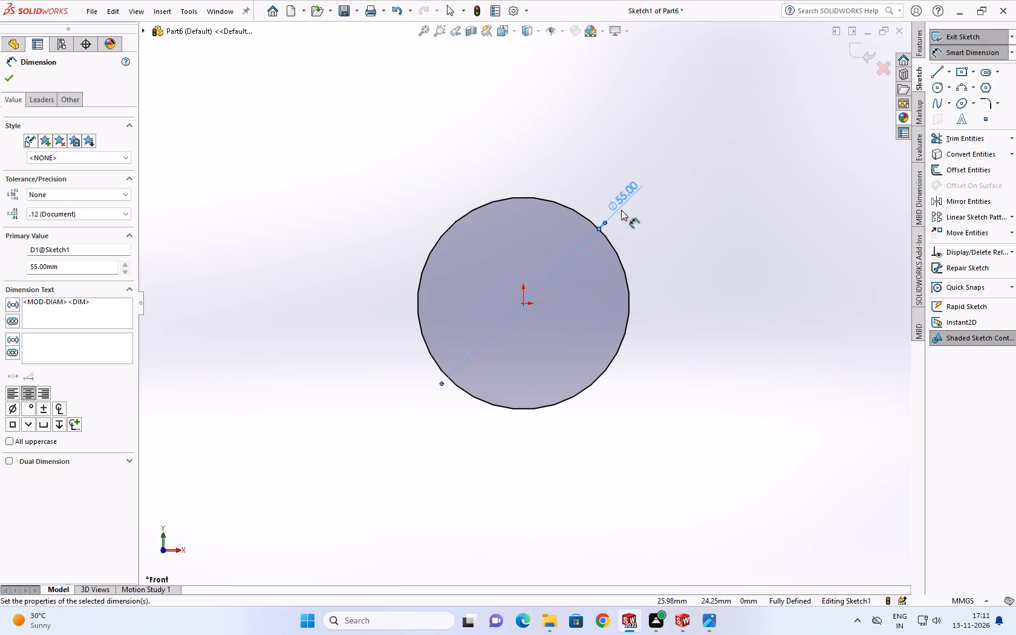
Offset the 55 mm circle inward by 5 mm, in one direction only, with Offset Entities.
{"action": "left_click", "coordinate": [978, 168]}
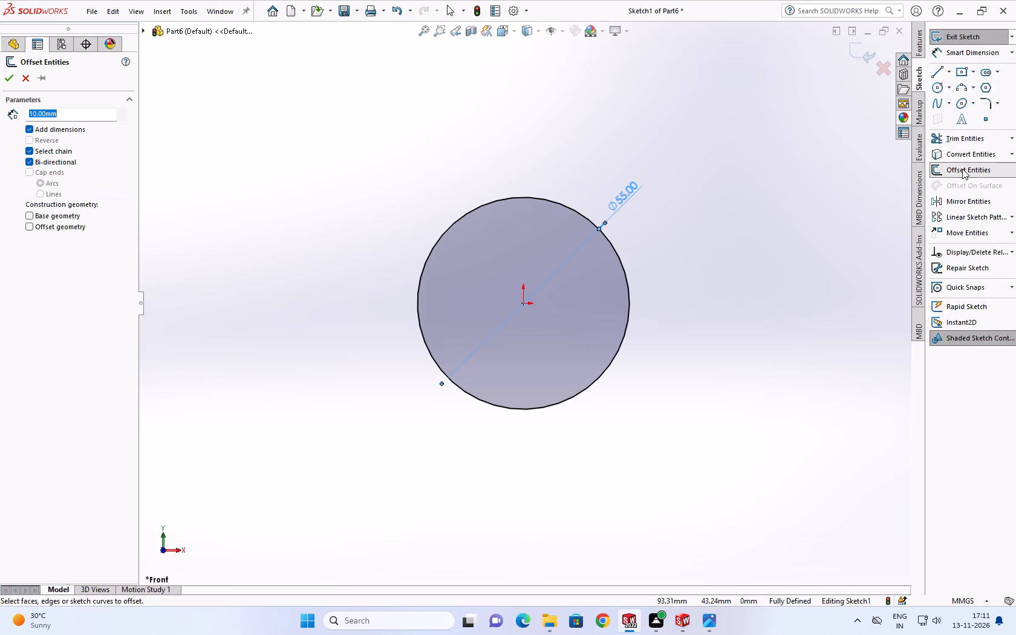
{"action": "key", "text": "5"}
{"action": "key", "text": "Return"}
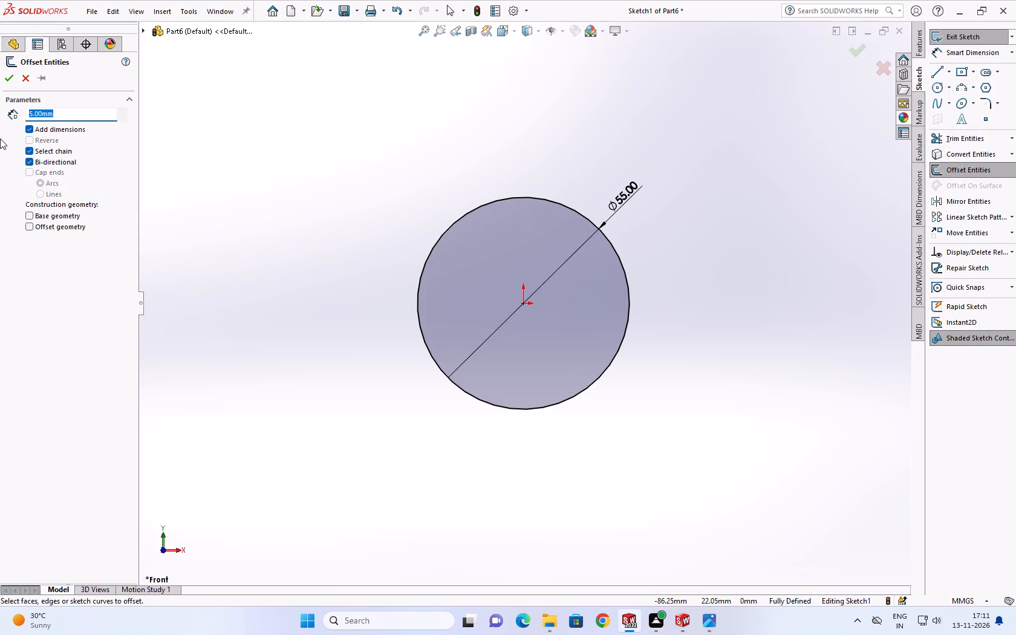
{"action": "left_click", "coordinate": [33, 161]}
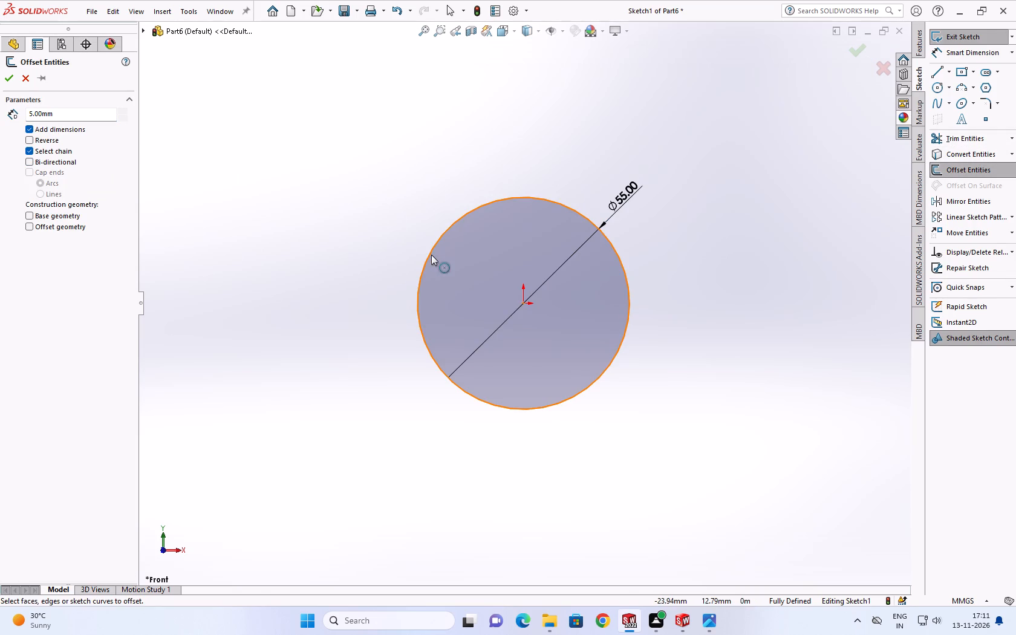
{"action": "left_click", "coordinate": [432, 255]}
{"action": "left_click", "coordinate": [29, 143]}
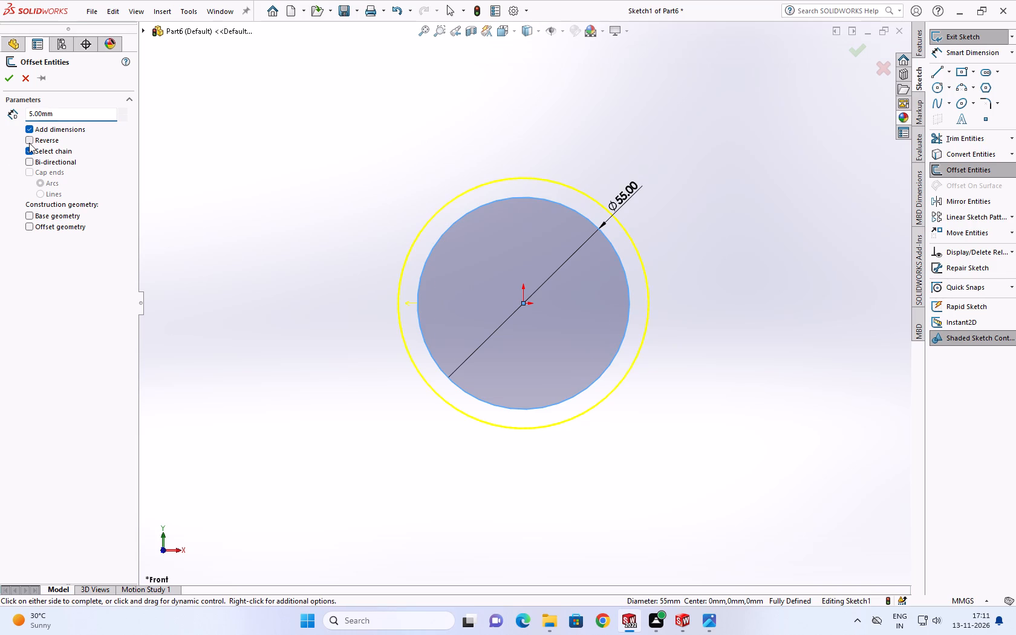
{"action": "left_click", "coordinate": [8, 79]}
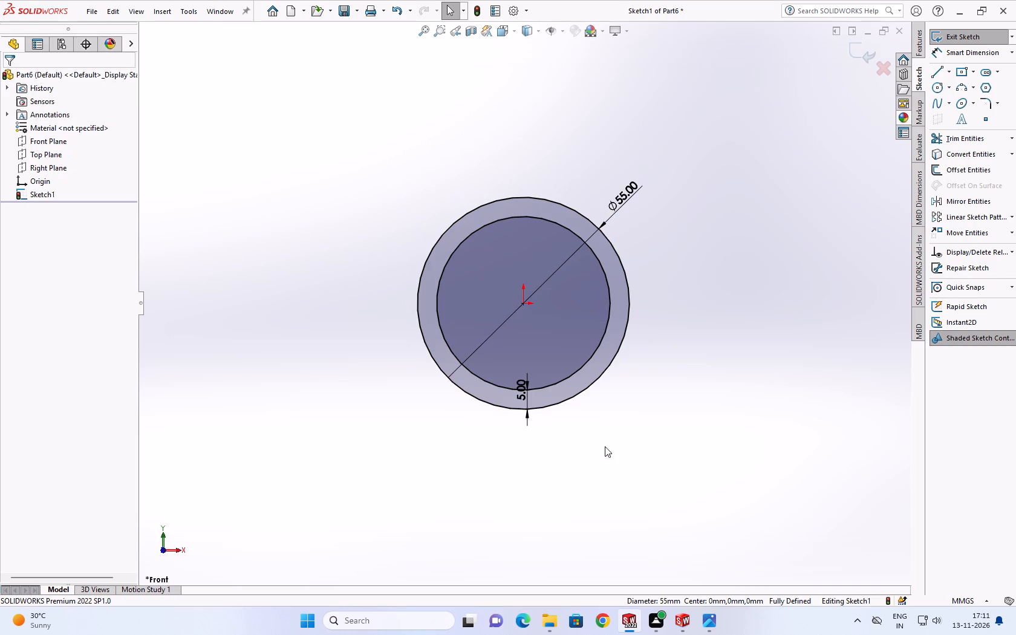
Switch to the Practice Problem 18.10 drawing in Photos and examine the front view's slot, legs and radii.
{"action": "left_click", "coordinate": [701, 615]}
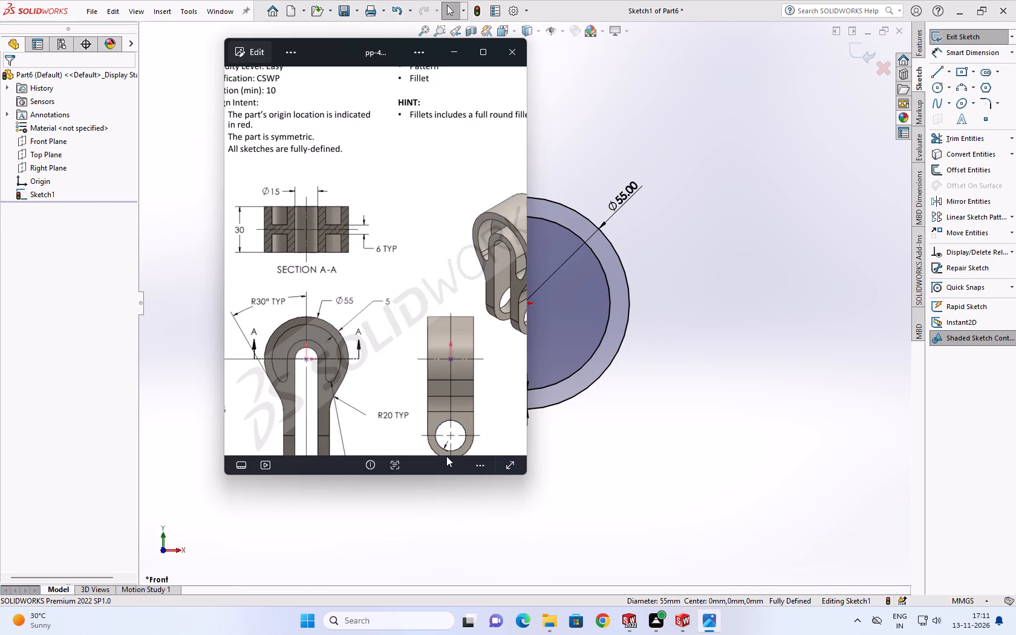
{"action": "scroll", "coordinate": [299, 367], "scroll_direction": "up", "scroll_amount": 1}
{"action": "scroll", "coordinate": [301, 363], "scroll_direction": "down", "scroll_amount": 1}
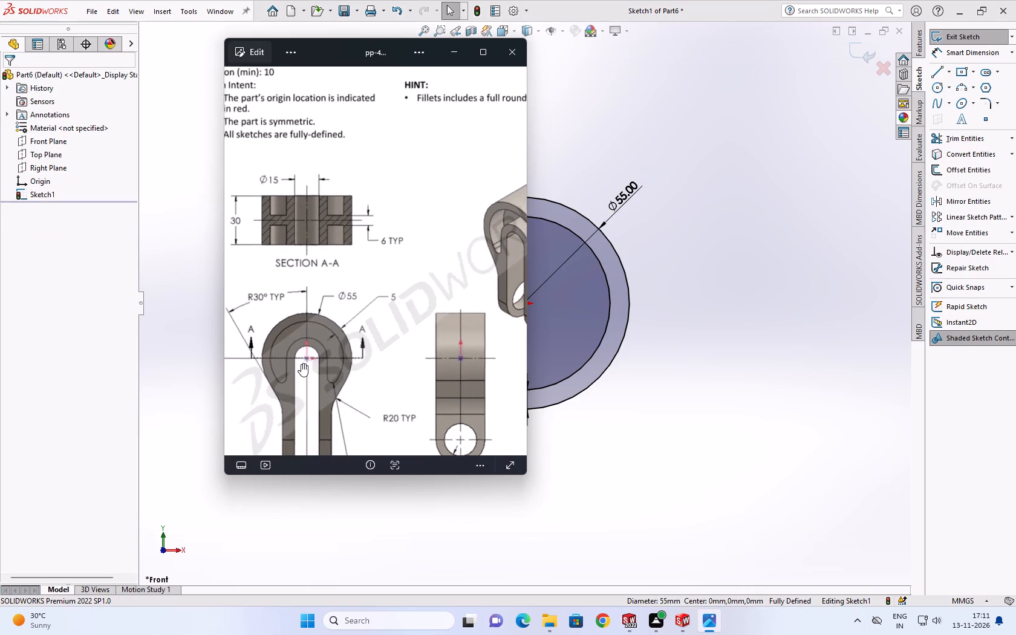
{"action": "scroll", "coordinate": [302, 363], "scroll_direction": "down", "scroll_amount": 5}
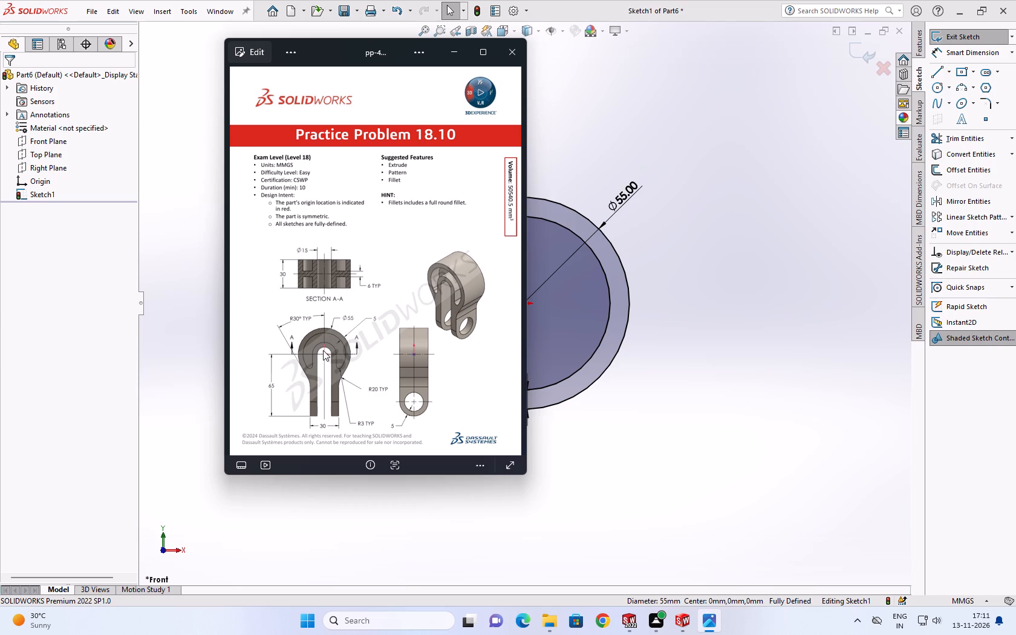
{"action": "scroll", "coordinate": [323, 350], "scroll_direction": "up", "scroll_amount": 5}
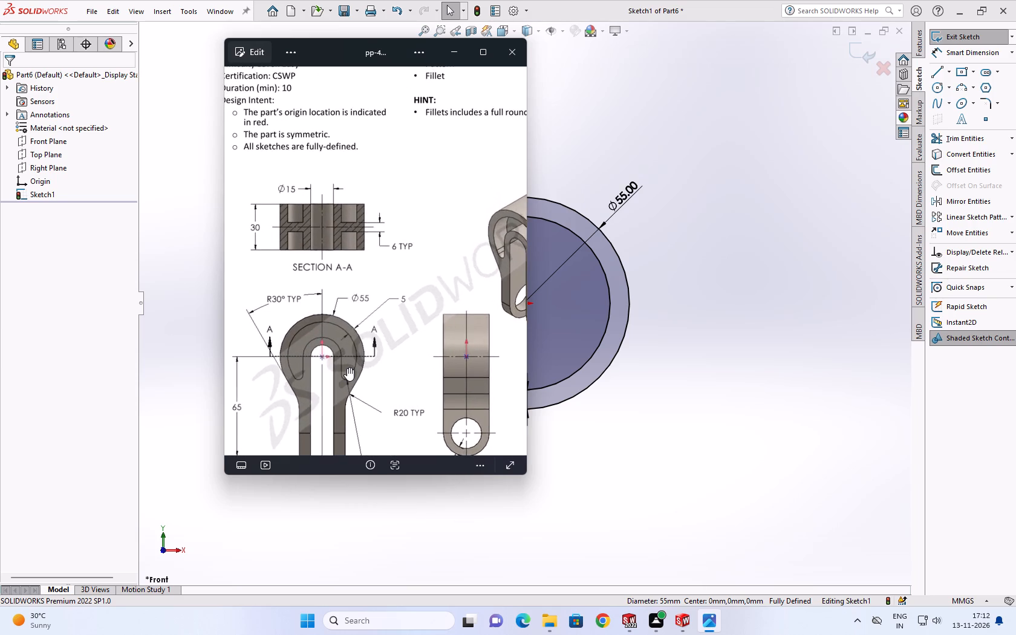
{"action": "scroll", "coordinate": [347, 368], "scroll_direction": "up", "scroll_amount": 1}
{"action": "scroll", "coordinate": [347, 368], "scroll_direction": "down", "scroll_amount": 5}
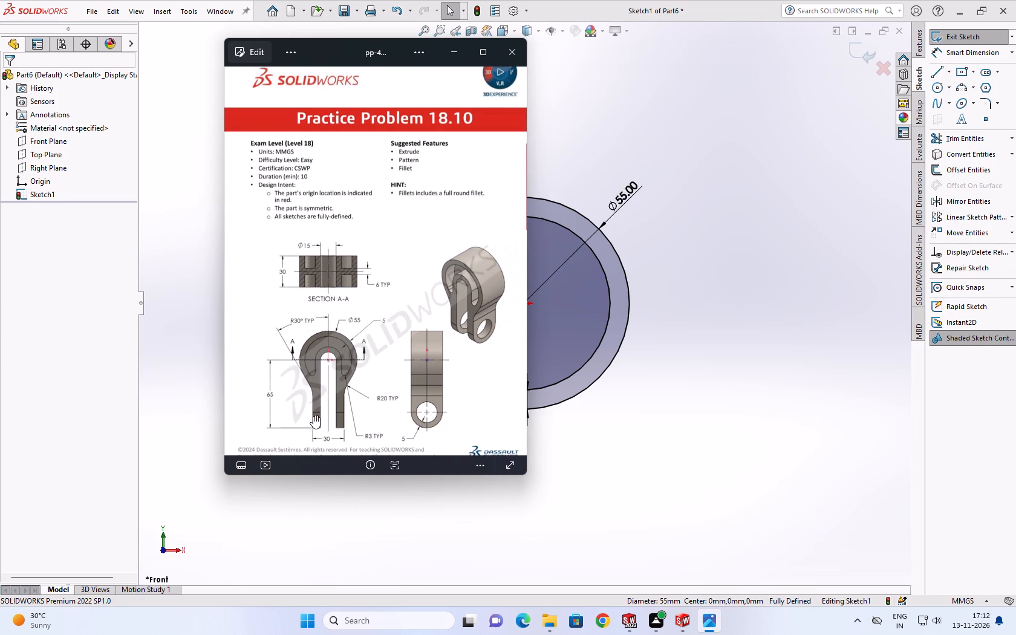
{"action": "scroll", "coordinate": [330, 412], "scroll_direction": "down", "scroll_amount": 1}
{"action": "scroll", "coordinate": [324, 370], "scroll_direction": "up", "scroll_amount": 2}
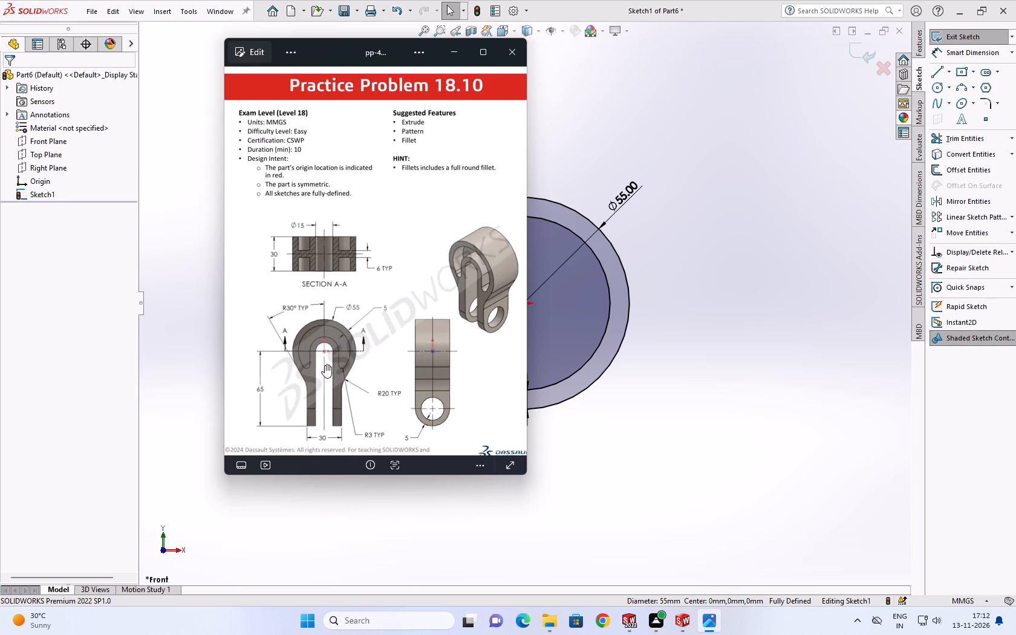
{"action": "scroll", "coordinate": [325, 357], "scroll_direction": "up", "scroll_amount": 1}
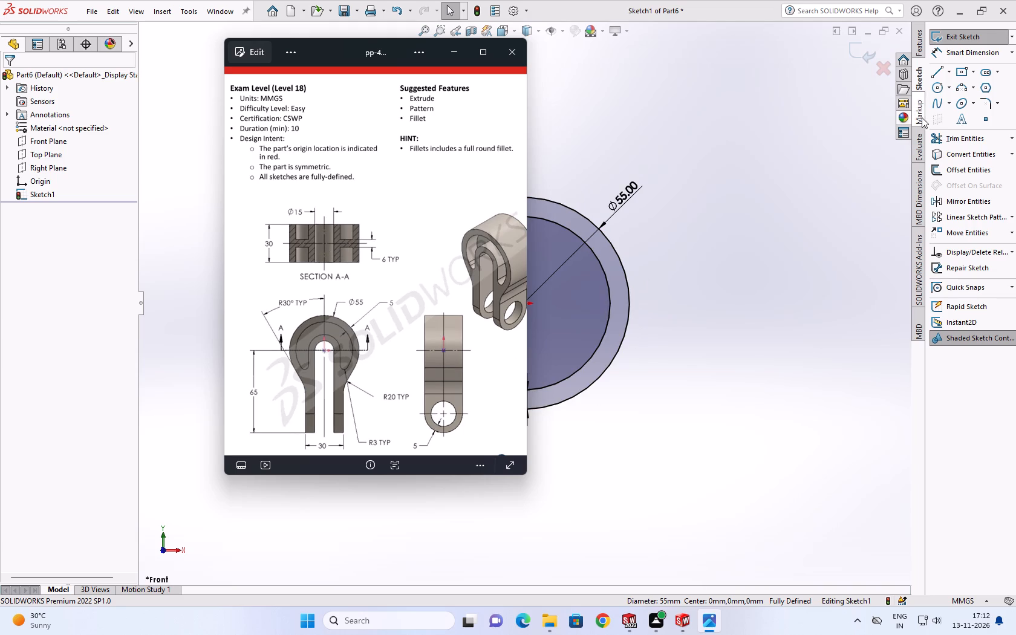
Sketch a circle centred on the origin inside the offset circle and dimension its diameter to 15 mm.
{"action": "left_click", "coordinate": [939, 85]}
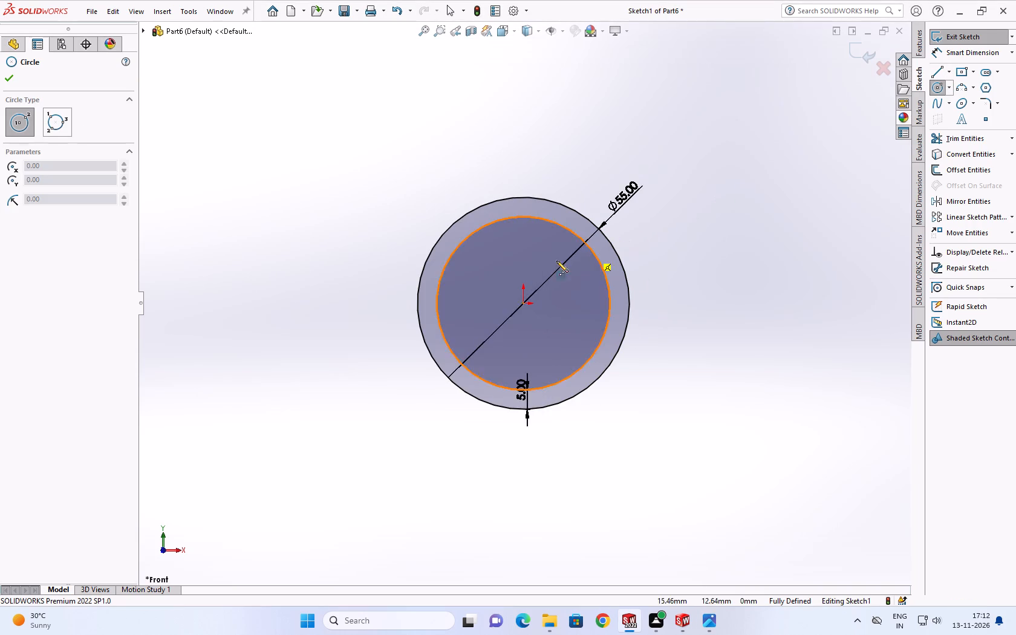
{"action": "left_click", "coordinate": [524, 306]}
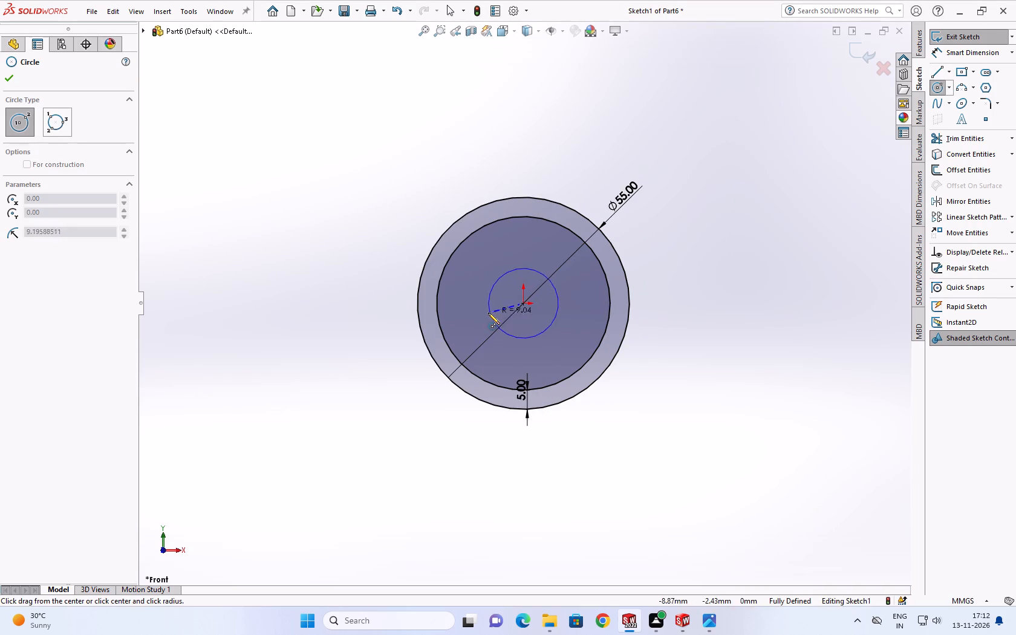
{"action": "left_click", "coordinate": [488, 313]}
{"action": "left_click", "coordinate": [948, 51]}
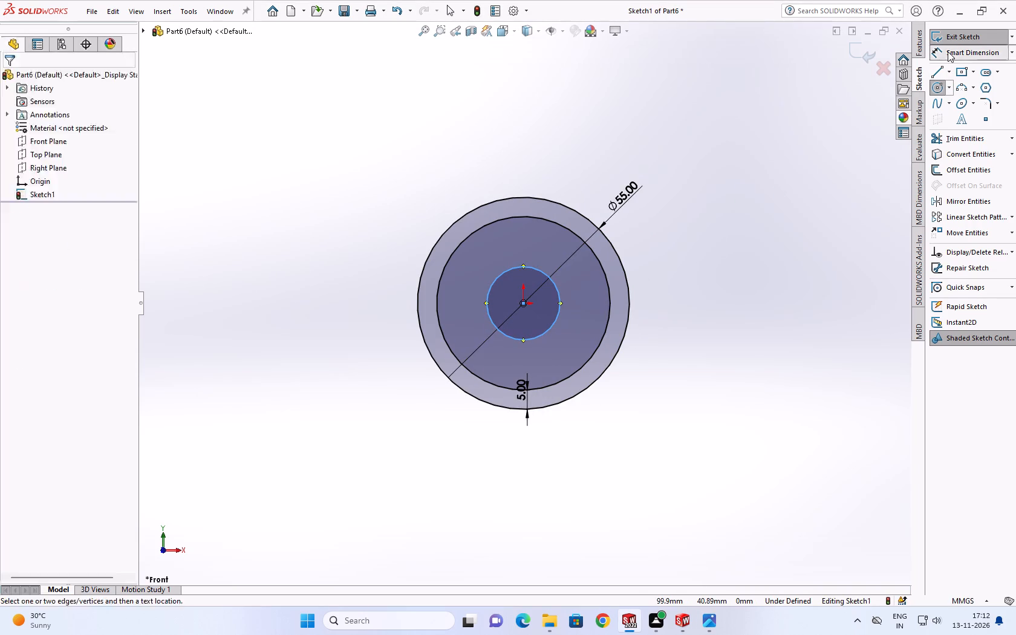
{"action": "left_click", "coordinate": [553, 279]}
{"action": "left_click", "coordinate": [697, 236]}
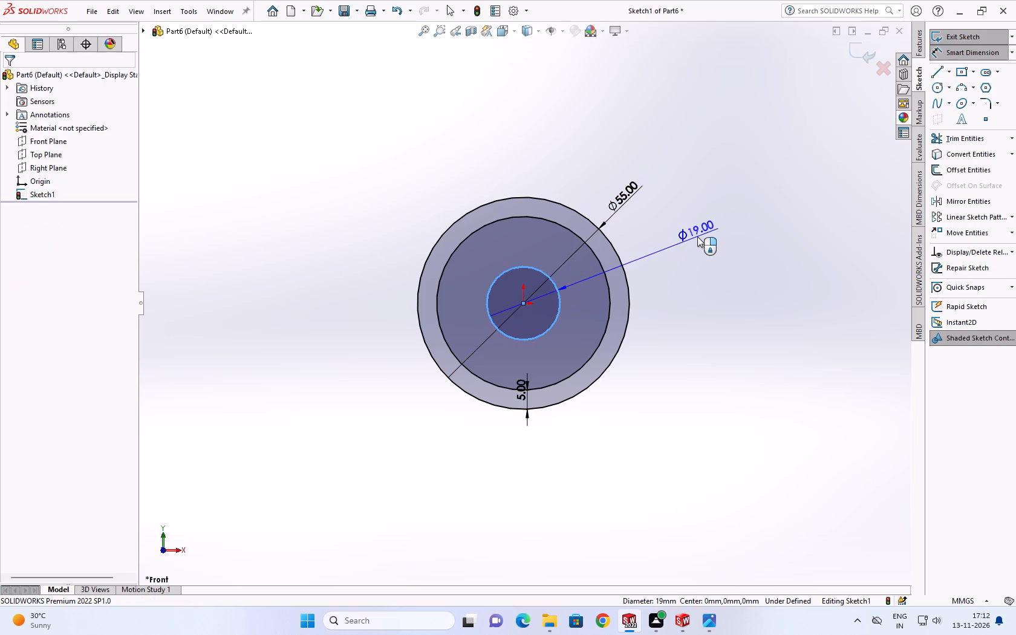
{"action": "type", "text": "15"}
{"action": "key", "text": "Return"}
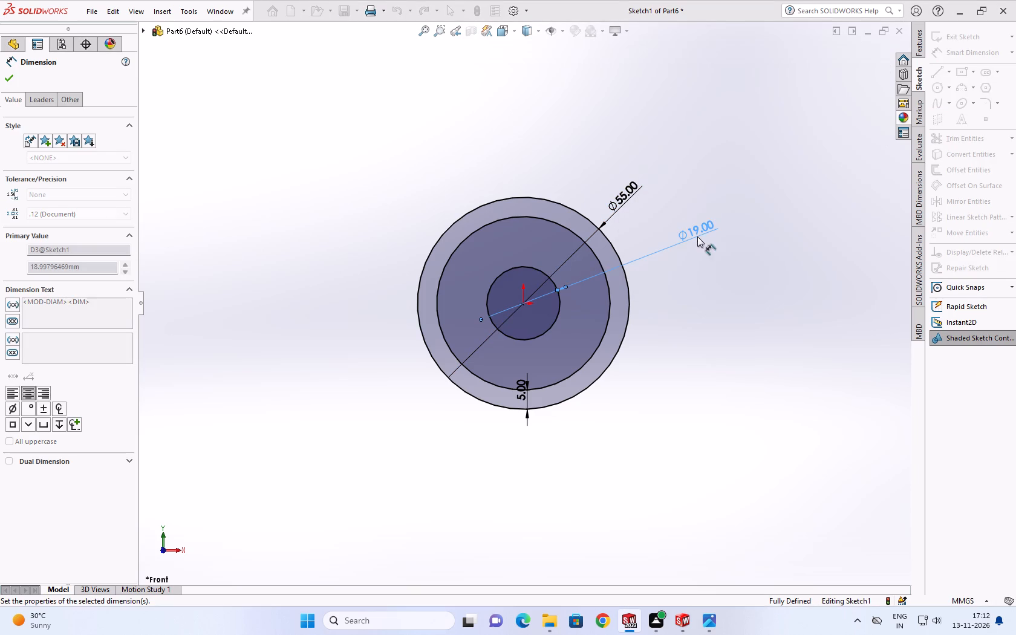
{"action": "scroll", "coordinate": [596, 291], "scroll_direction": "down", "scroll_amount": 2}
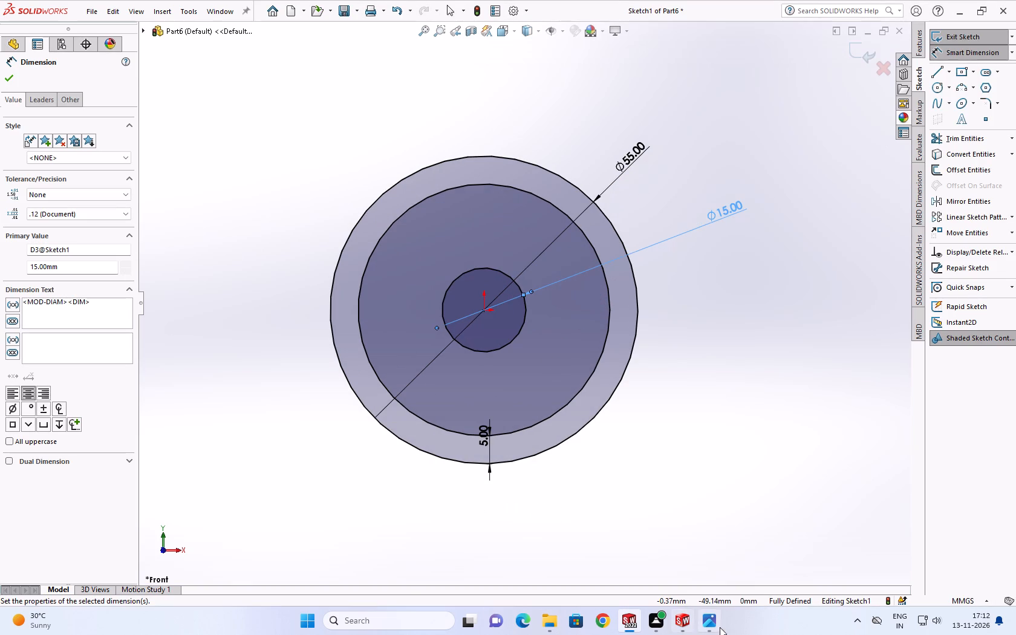
Switch to the Practice Problem 18.10 drawing in Photos and examine the front view's central slot and leg dimensions.
{"action": "left_click", "coordinate": [704, 621]}
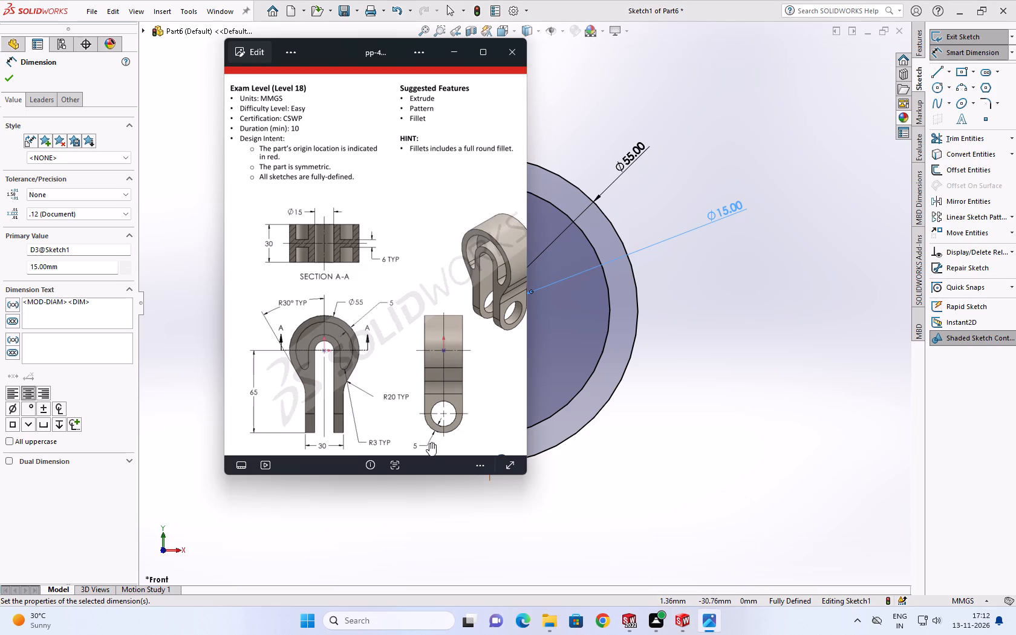
{"action": "scroll", "coordinate": [403, 416], "scroll_direction": "up", "scroll_amount": 1}
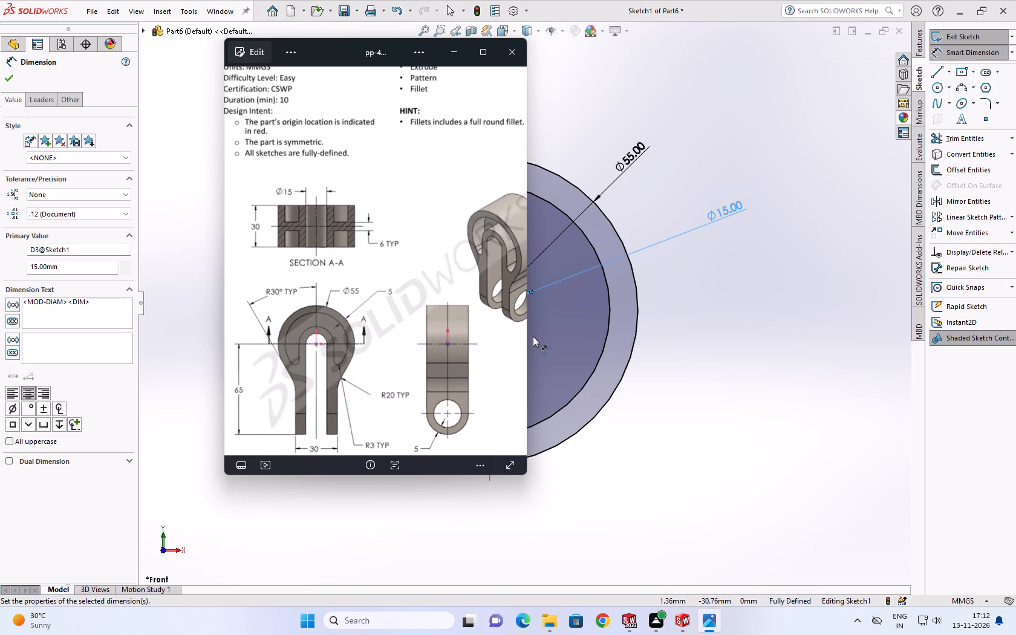
{"action": "key", "text": "Escape"}
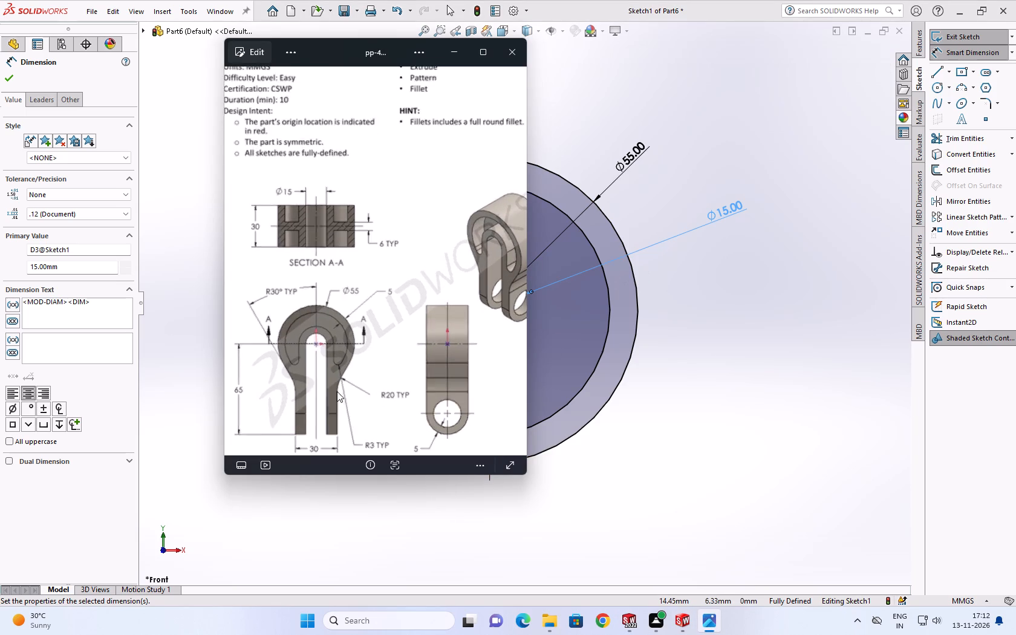
{"action": "left_click", "coordinate": [747, 168]}
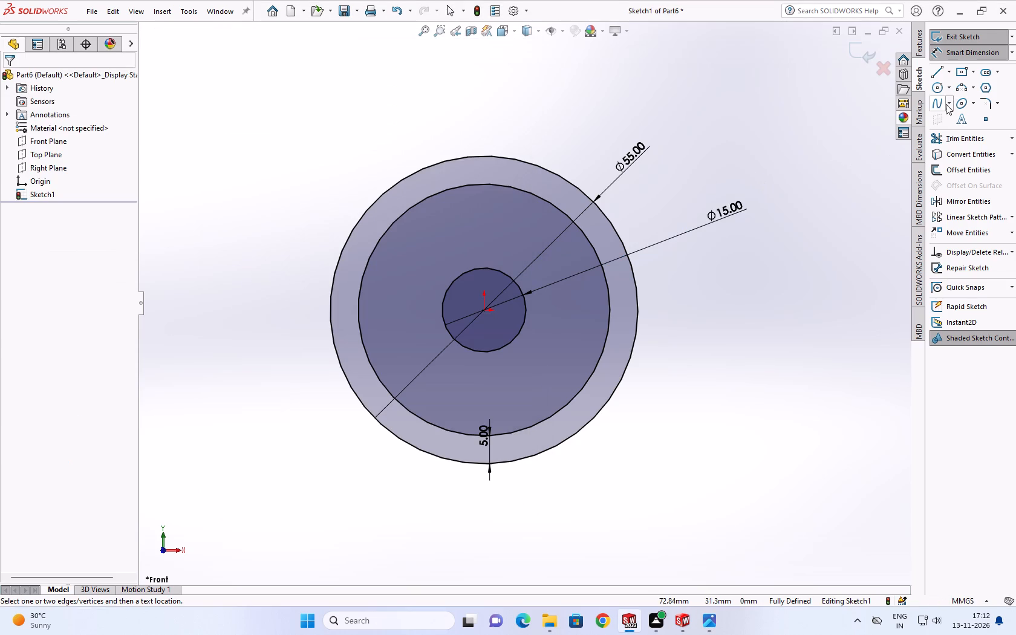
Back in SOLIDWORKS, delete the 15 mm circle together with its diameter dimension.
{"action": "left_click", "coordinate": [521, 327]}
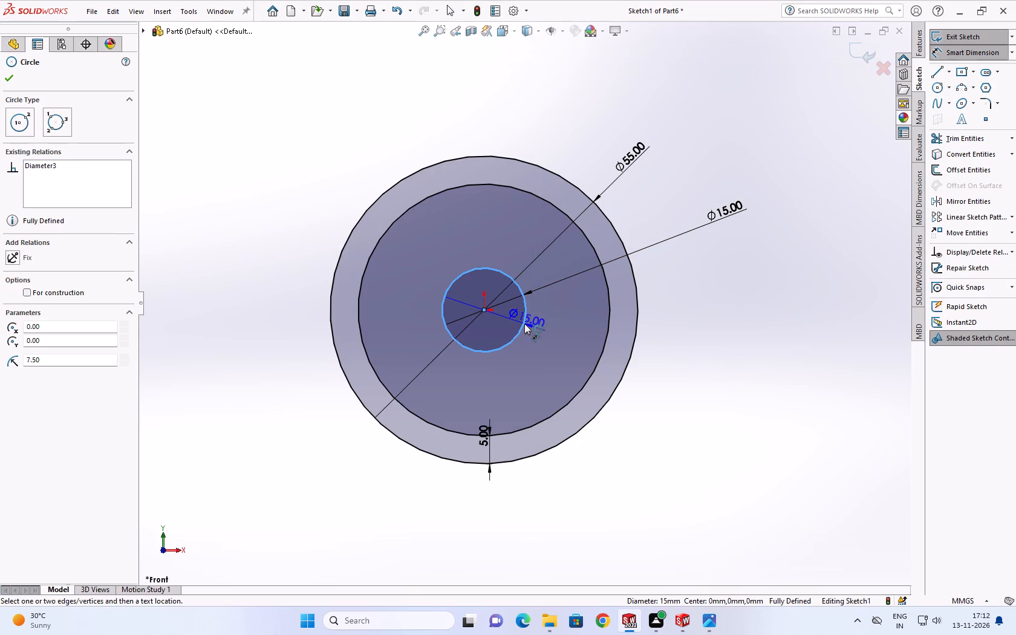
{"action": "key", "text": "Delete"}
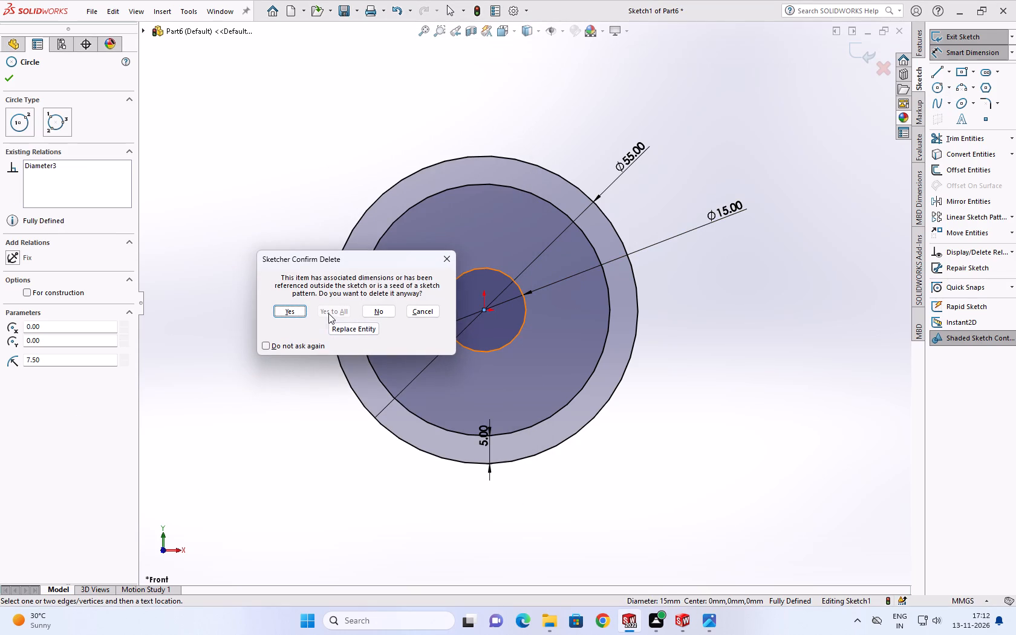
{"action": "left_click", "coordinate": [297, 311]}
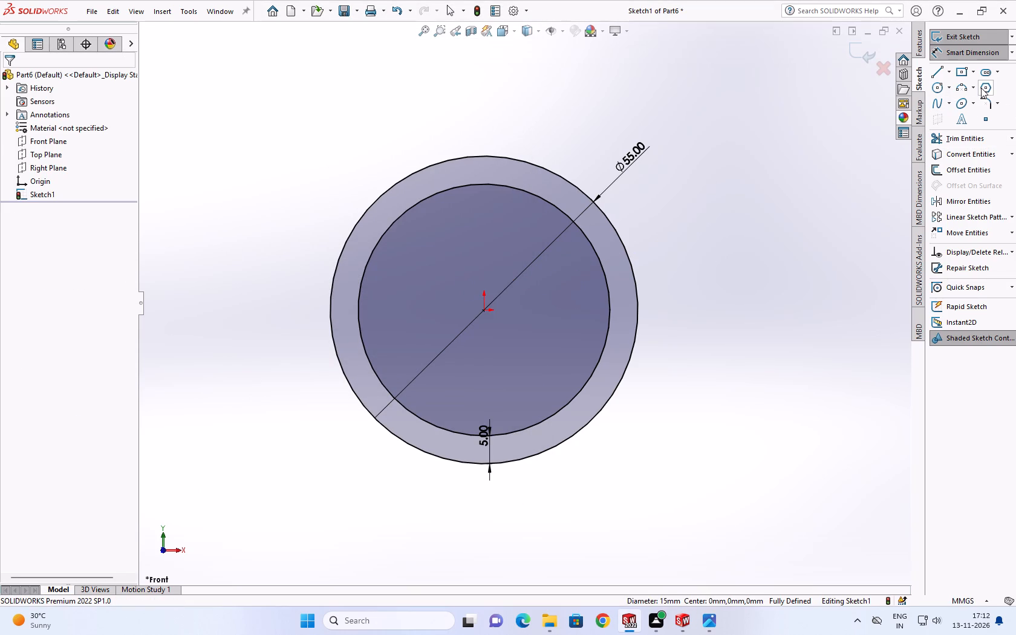
Sketch a vertical straight slot running down from the origin, about 82 mm between centres and about 18 mm wide.
{"action": "left_click", "coordinate": [992, 70]}
{"action": "left_click", "coordinate": [22, 121]}
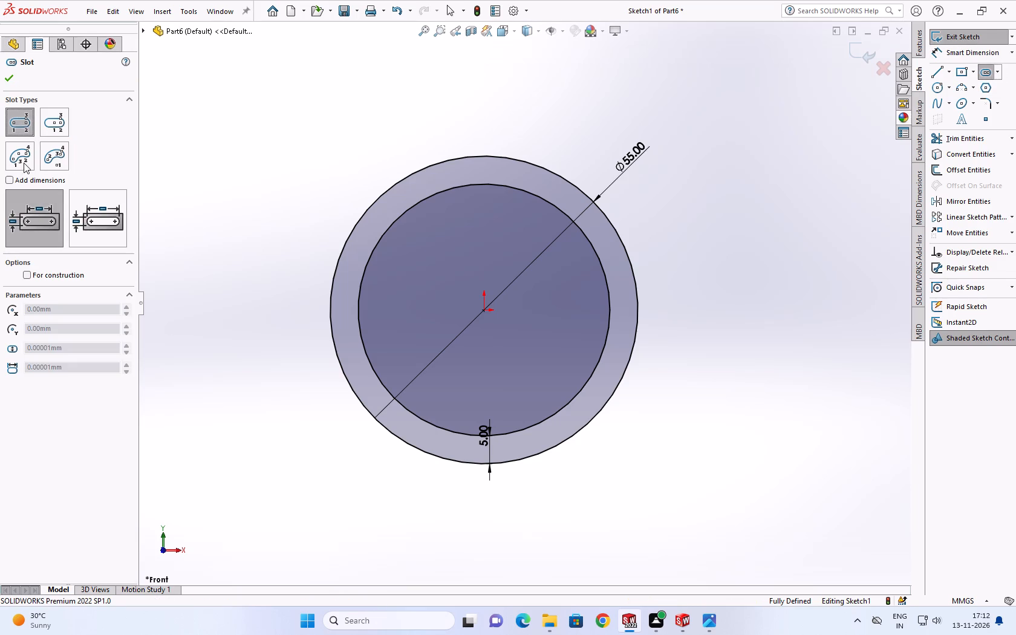
{"action": "left_click", "coordinate": [483, 311]}
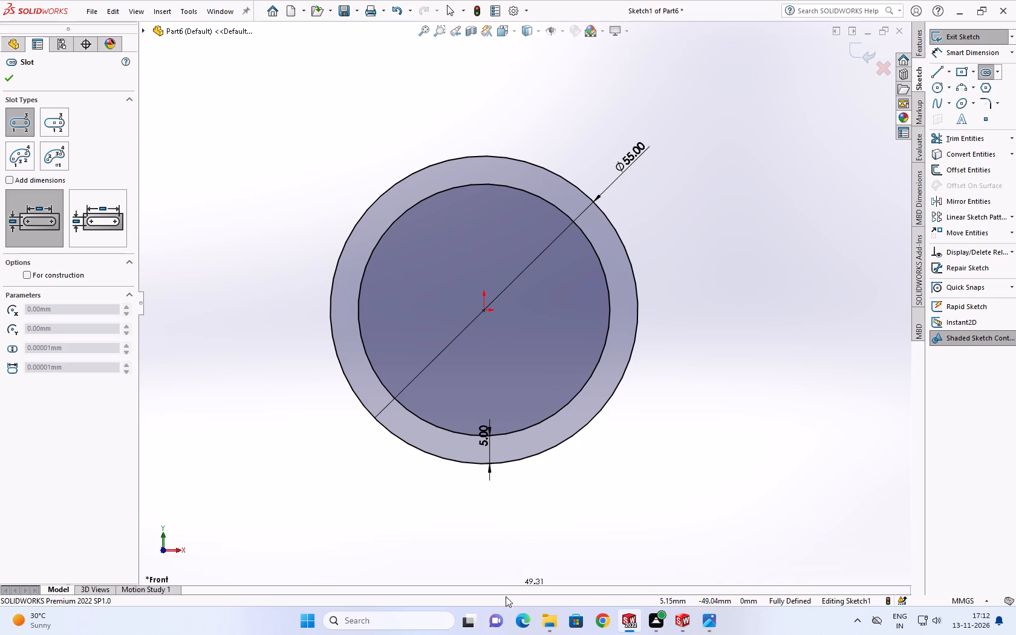
{"action": "scroll", "coordinate": [506, 596], "scroll_direction": "up", "scroll_amount": 1}
{"action": "scroll", "coordinate": [499, 538], "scroll_direction": "up", "scroll_amount": 3}
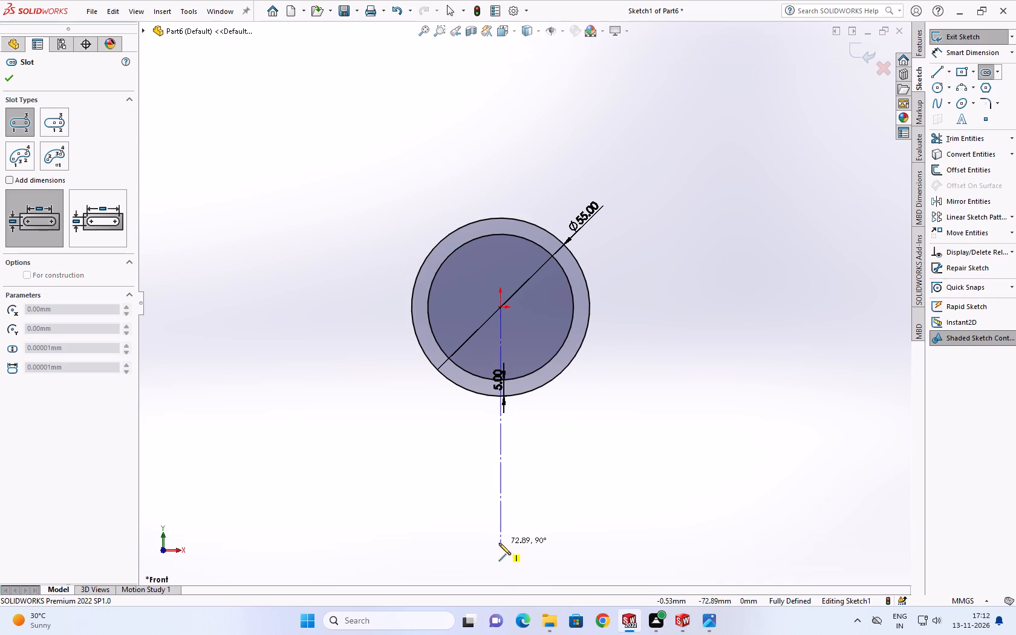
{"action": "left_click", "coordinate": [499, 571]}
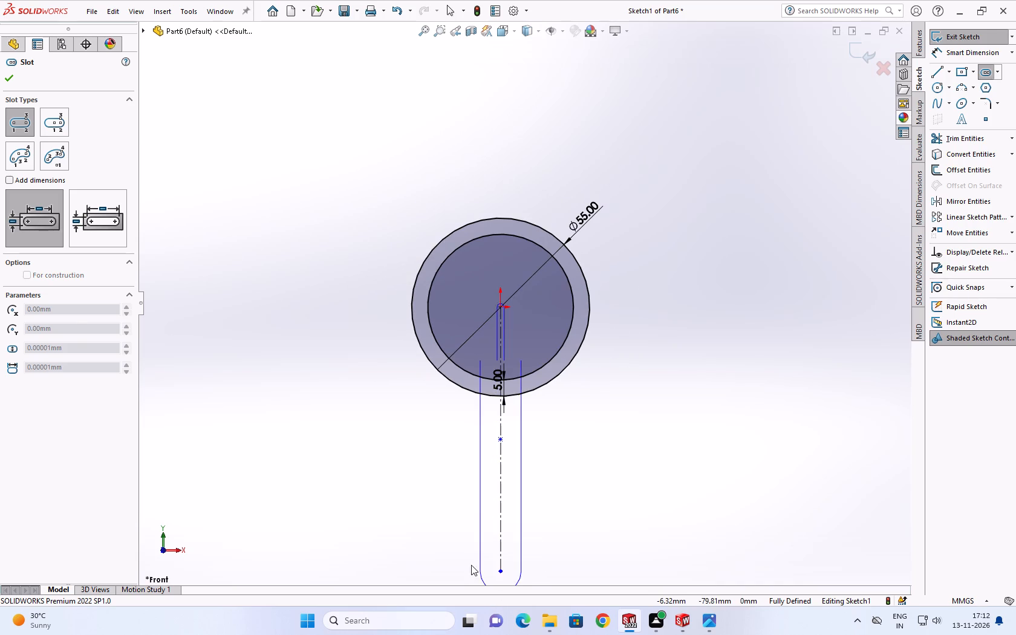
{"action": "left_click", "coordinate": [471, 565]}
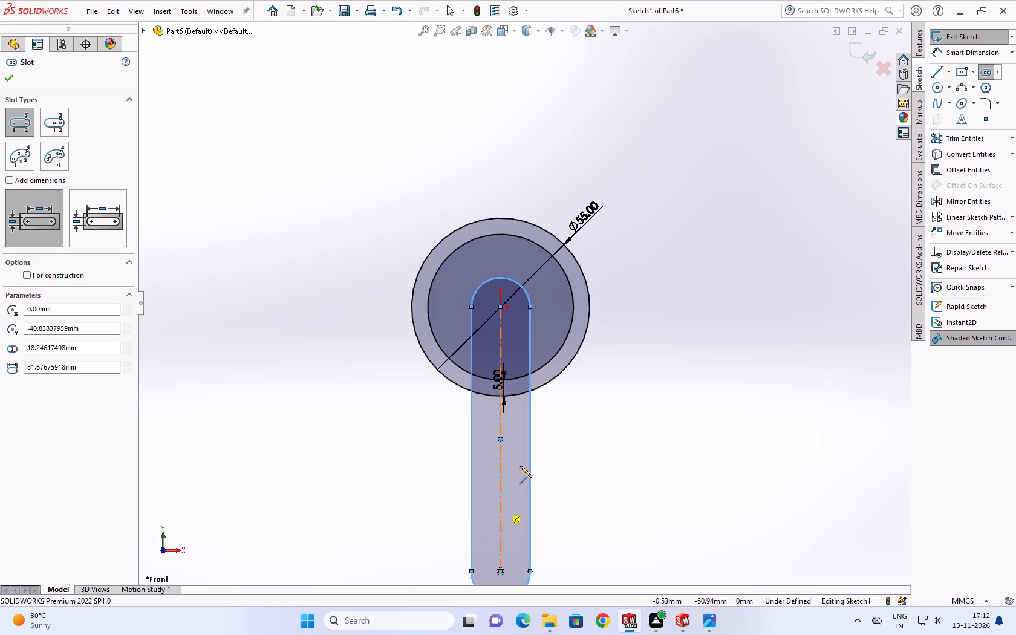
{"action": "key", "text": "Escape"}
Dimension the radius of the slot's upper arc to 15 mm.
{"action": "left_click", "coordinate": [958, 46]}
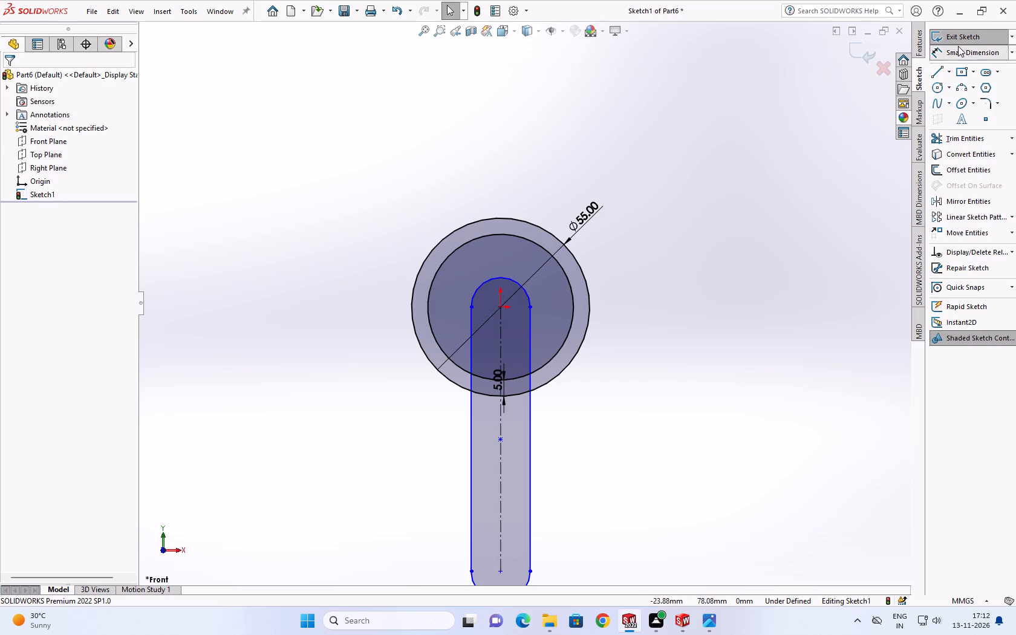
{"action": "left_click", "coordinate": [509, 277]}
{"action": "left_click", "coordinate": [617, 239]}
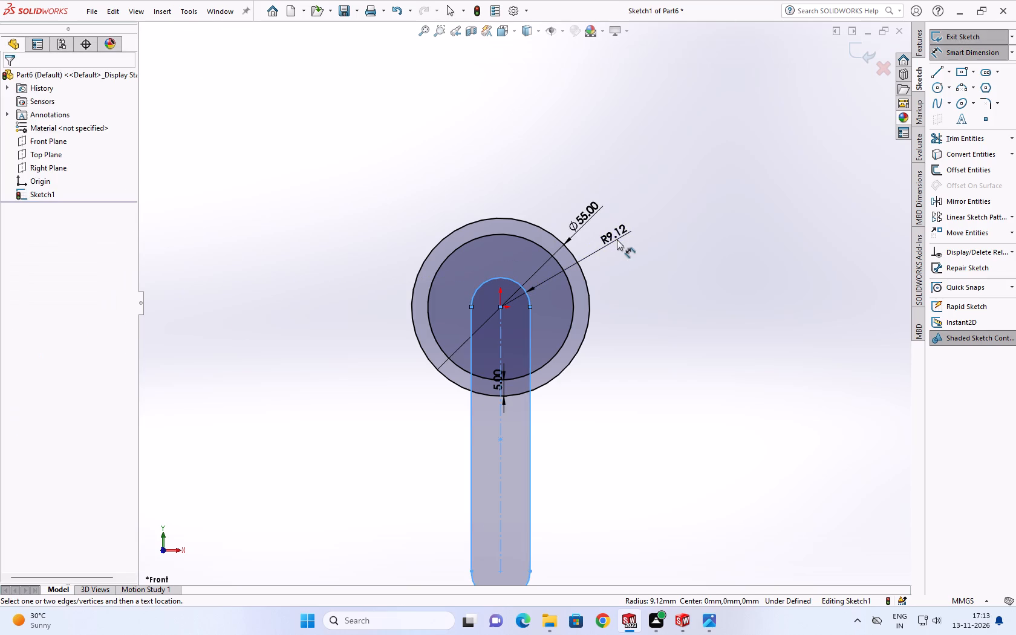
{"action": "key", "text": "1"}
{"action": "key", "text": "5"}
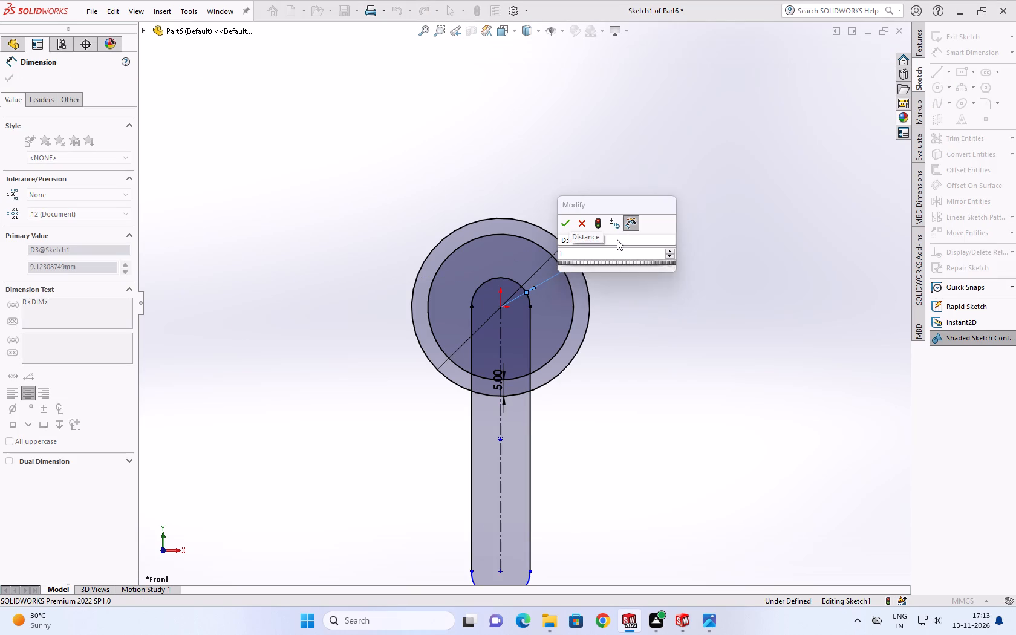
{"action": "key", "text": "Return"}
Dimension the vertical distance from the origin to the slot's midpoint to 75 mm.
{"action": "scroll", "coordinate": [523, 388], "scroll_direction": "up", "scroll_amount": 2}
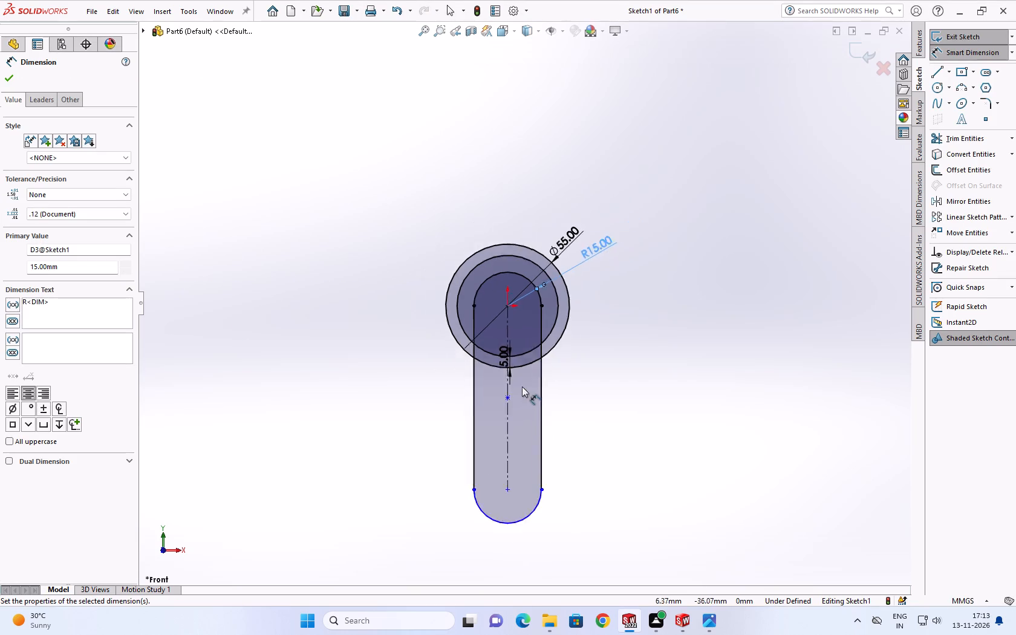
{"action": "scroll", "coordinate": [467, 342], "scroll_direction": "down", "scroll_amount": 6}
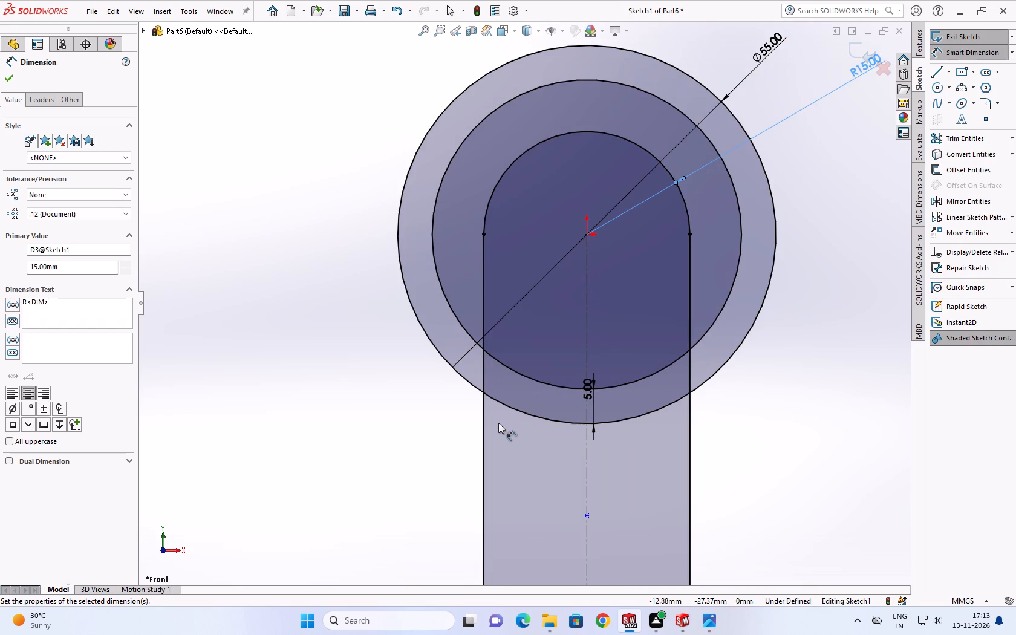
{"action": "scroll", "coordinate": [622, 427], "scroll_direction": "up", "scroll_amount": 5}
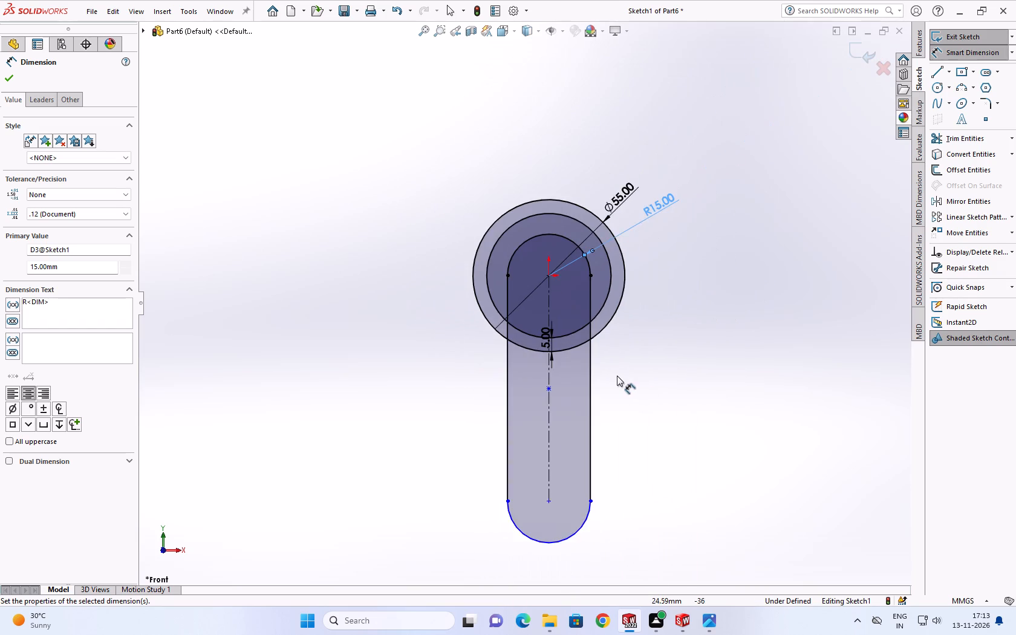
{"action": "scroll", "coordinate": [617, 376], "scroll_direction": "down", "scroll_amount": 2}
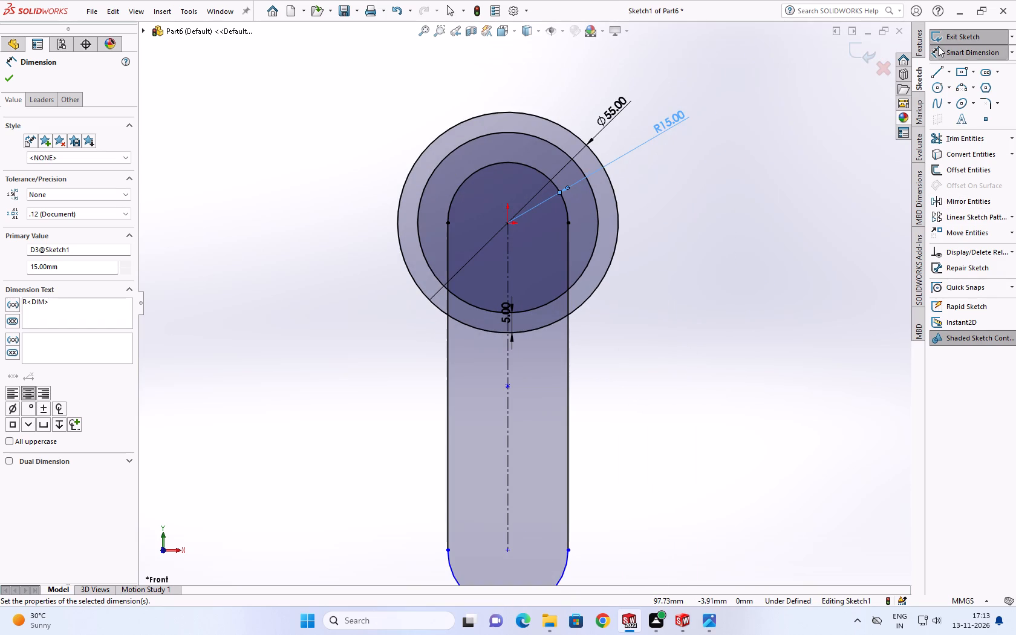
{"action": "left_click", "coordinate": [938, 46]}
{"action": "left_click", "coordinate": [937, 50]}
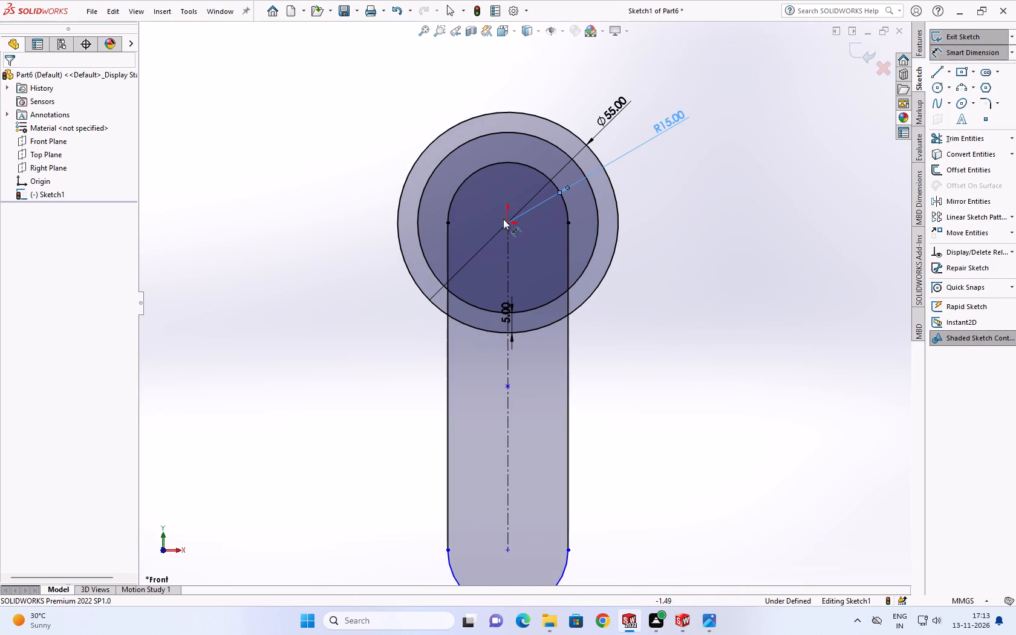
{"action": "left_click", "coordinate": [507, 223]}
{"action": "left_click", "coordinate": [510, 385]}
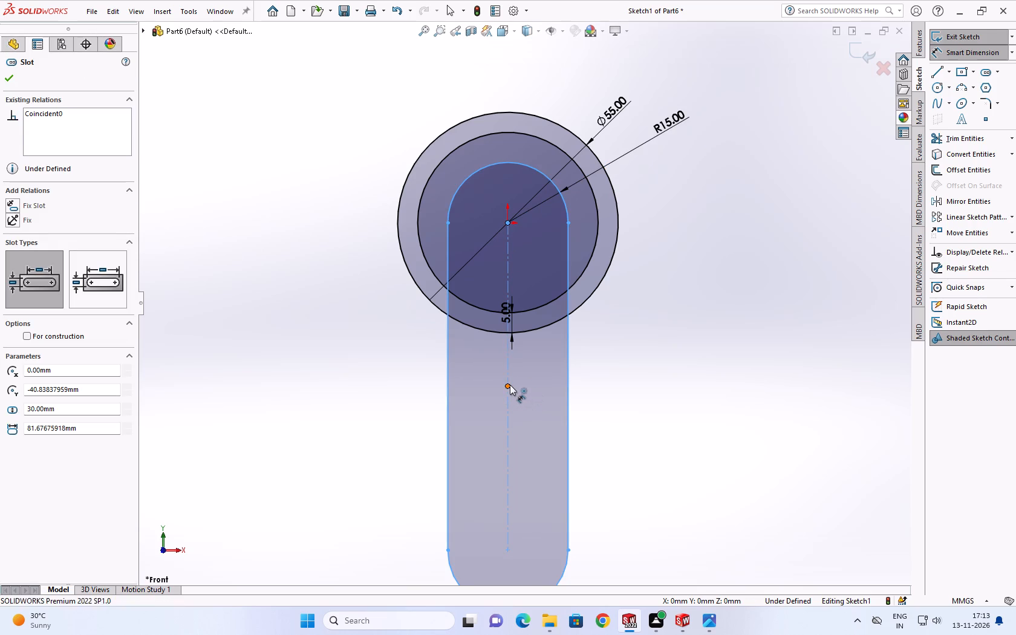
{"action": "left_click", "coordinate": [379, 354]}
{"action": "type", "text": "75"}
{"action": "key", "text": "Return"}
Trim away the lower arcs of the 55 mm circle and its inner offset circle between the slot's two sides.
{"action": "scroll", "coordinate": [428, 385], "scroll_direction": "up", "scroll_amount": 2}
{"action": "scroll", "coordinate": [452, 363], "scroll_direction": "down", "scroll_amount": 2}
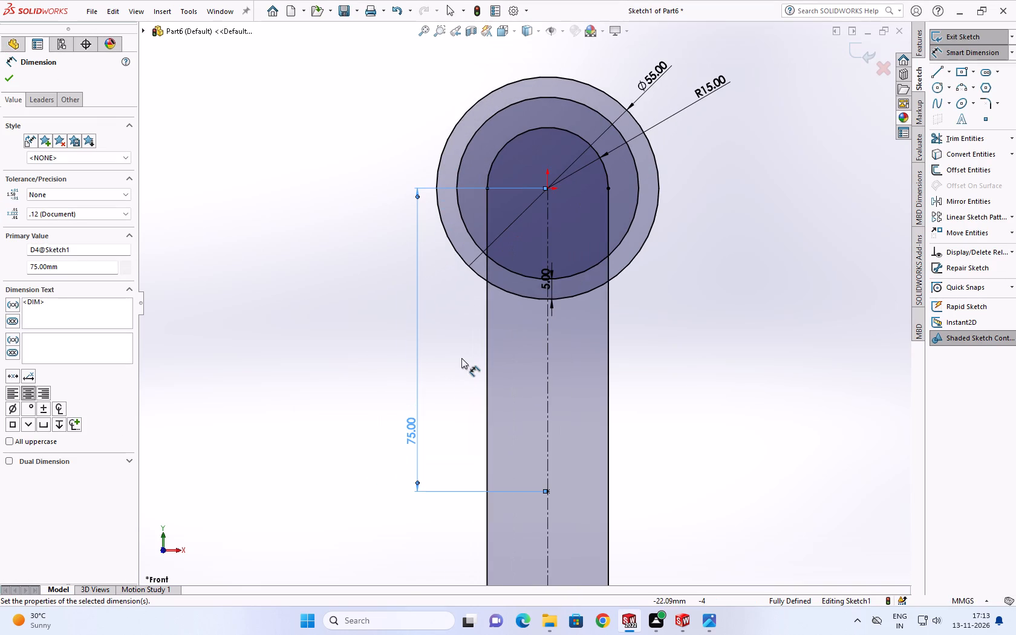
{"action": "scroll", "coordinate": [537, 353], "scroll_direction": "down", "scroll_amount": 1}
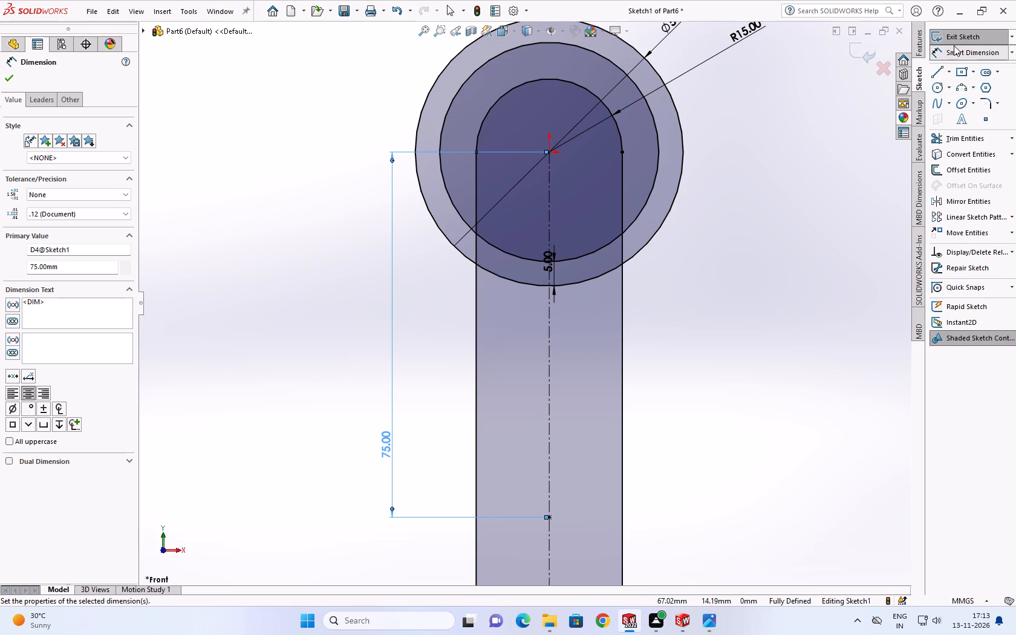
{"action": "left_click", "coordinate": [939, 132]}
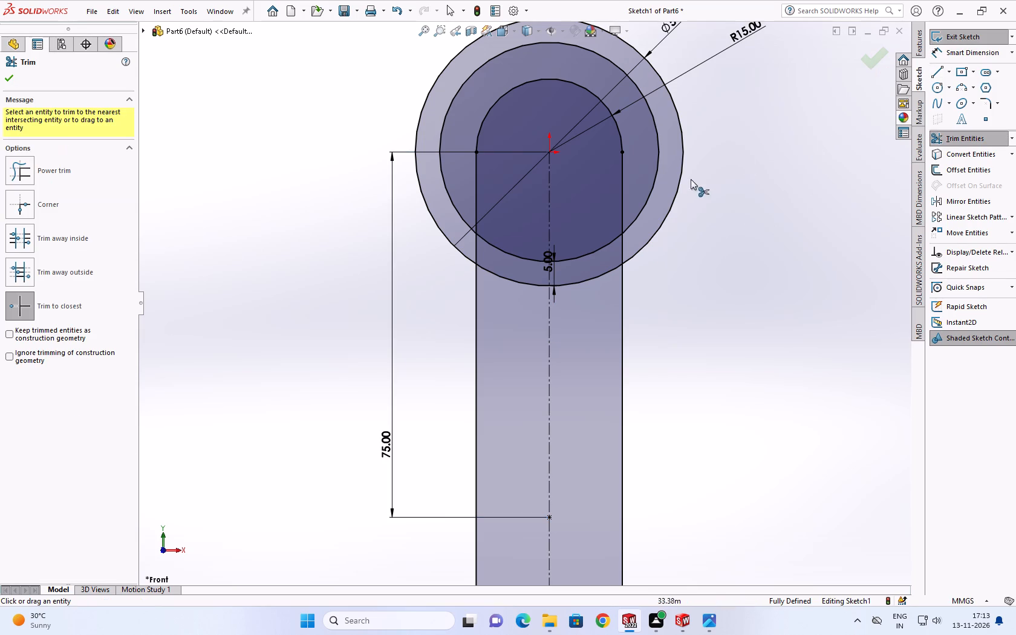
{"action": "left_click", "coordinate": [518, 285]}
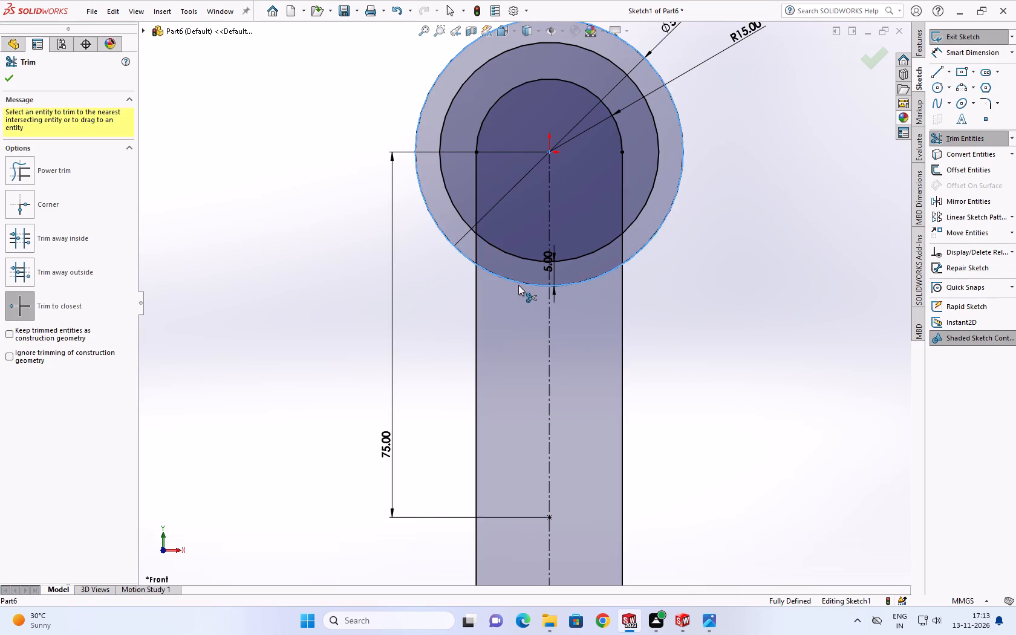
{"action": "left_click", "coordinate": [567, 287]}
{"action": "left_click", "coordinate": [571, 256]}
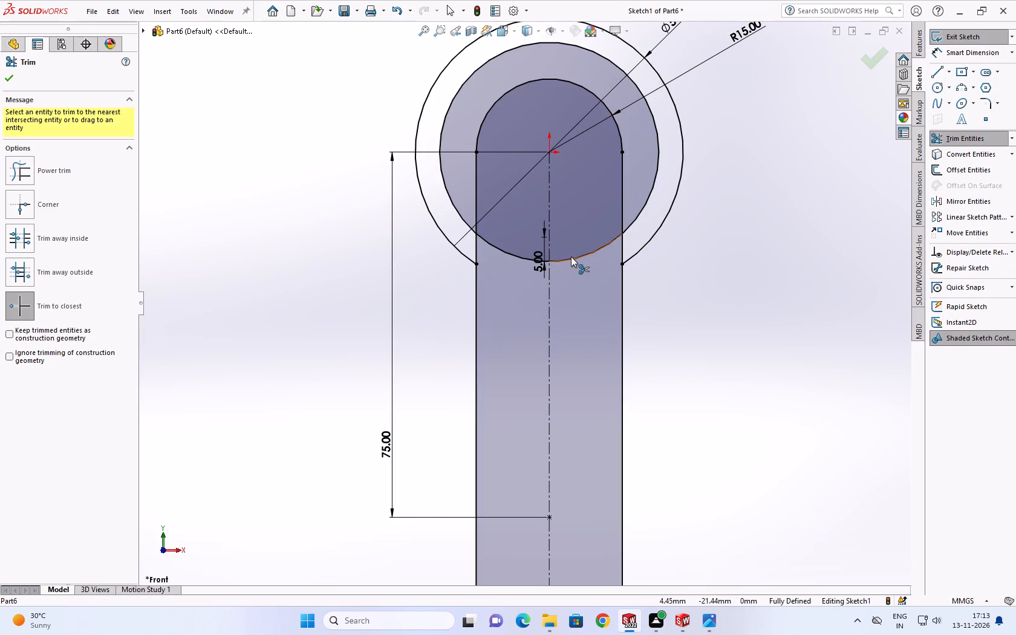
{"action": "left_click", "coordinate": [532, 256]}
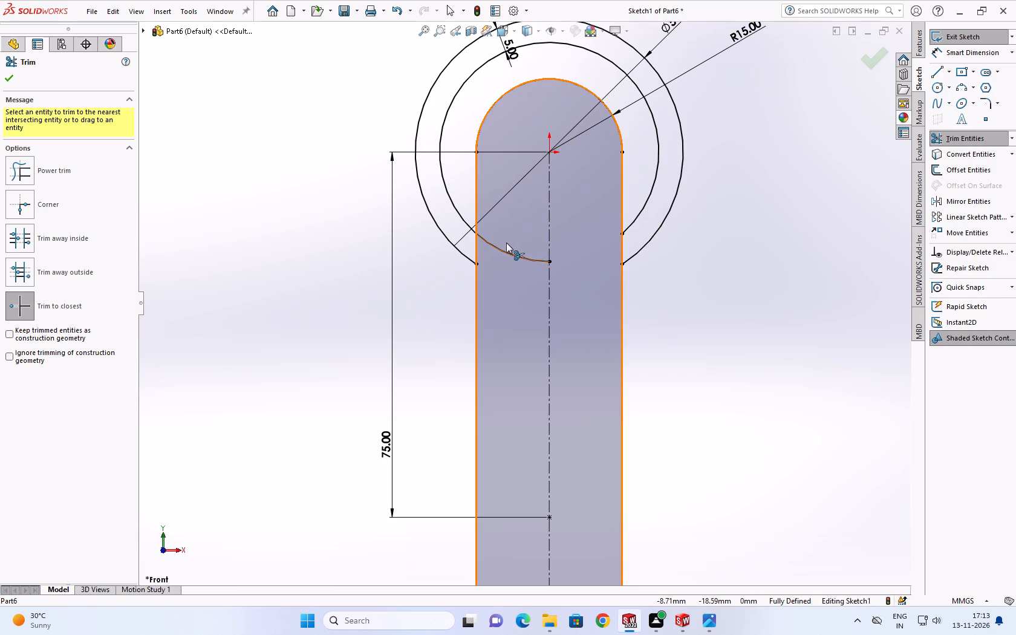
{"action": "left_click", "coordinate": [500, 248]}
{"action": "scroll", "coordinate": [495, 241], "scroll_direction": "up", "scroll_amount": 2}
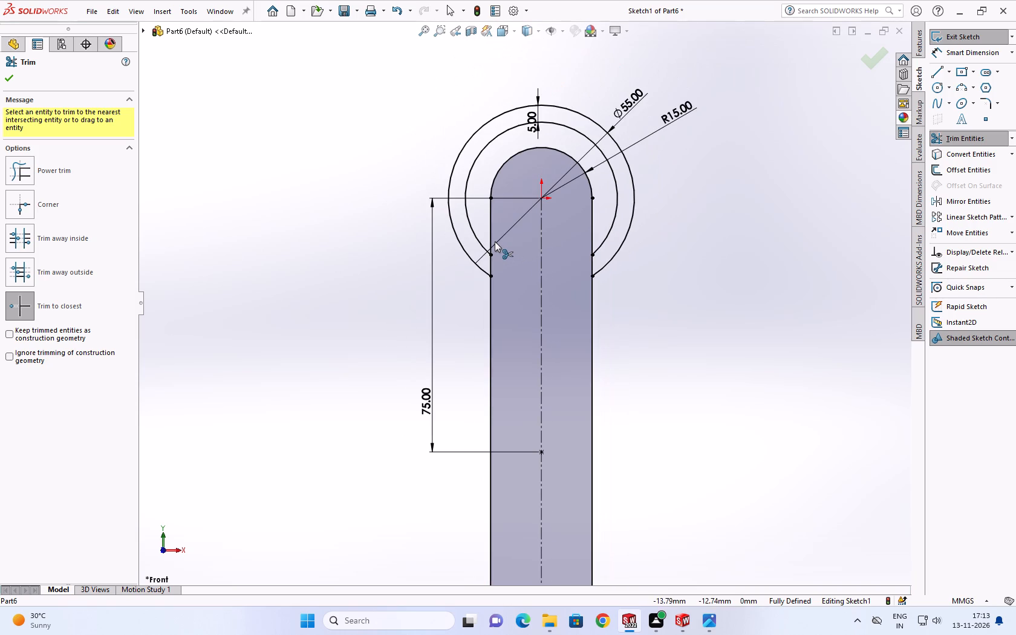
Sketch a horizontal centerline about 30 mm long through the slot's midpoint, spanning from one slot side to the other.
{"action": "scroll", "coordinate": [495, 246], "scroll_direction": "down", "scroll_amount": 2}
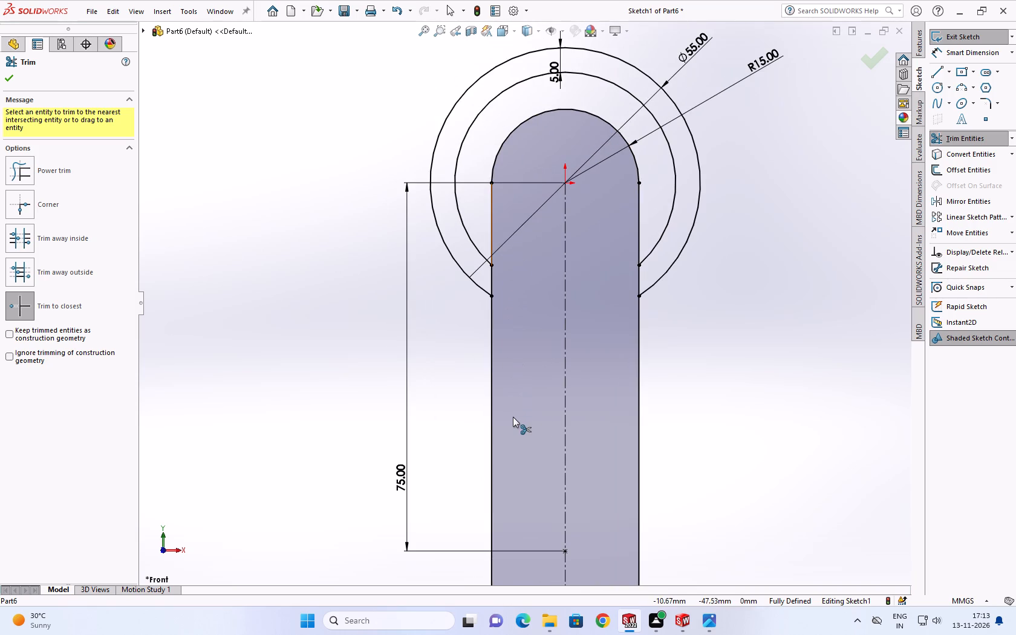
{"action": "scroll", "coordinate": [513, 417], "scroll_direction": "up", "scroll_amount": 4}
{"action": "left_click", "coordinate": [952, 70]}
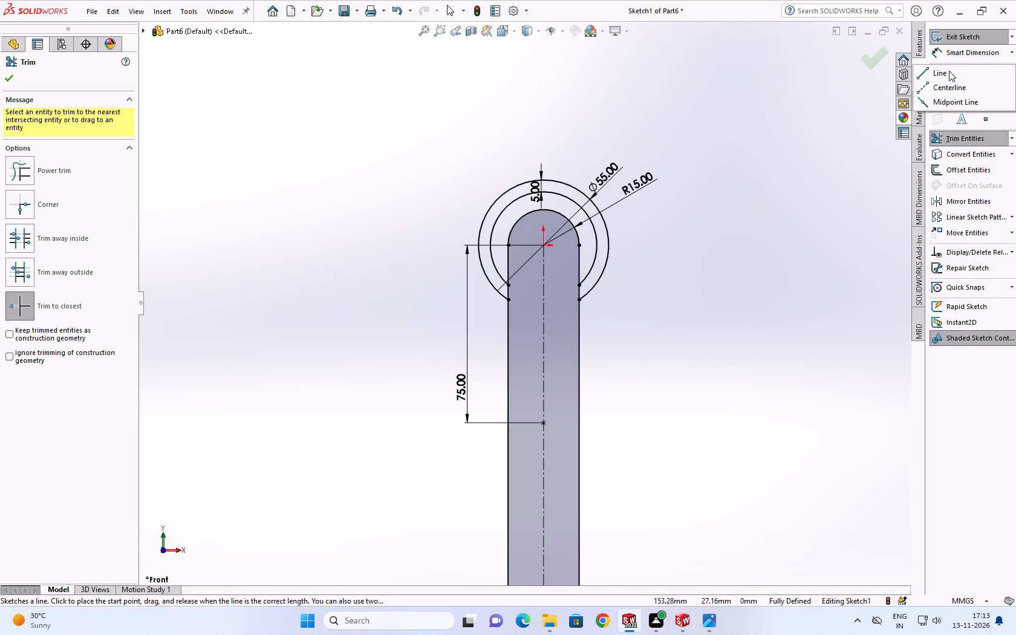
{"action": "left_click", "coordinate": [936, 90]}
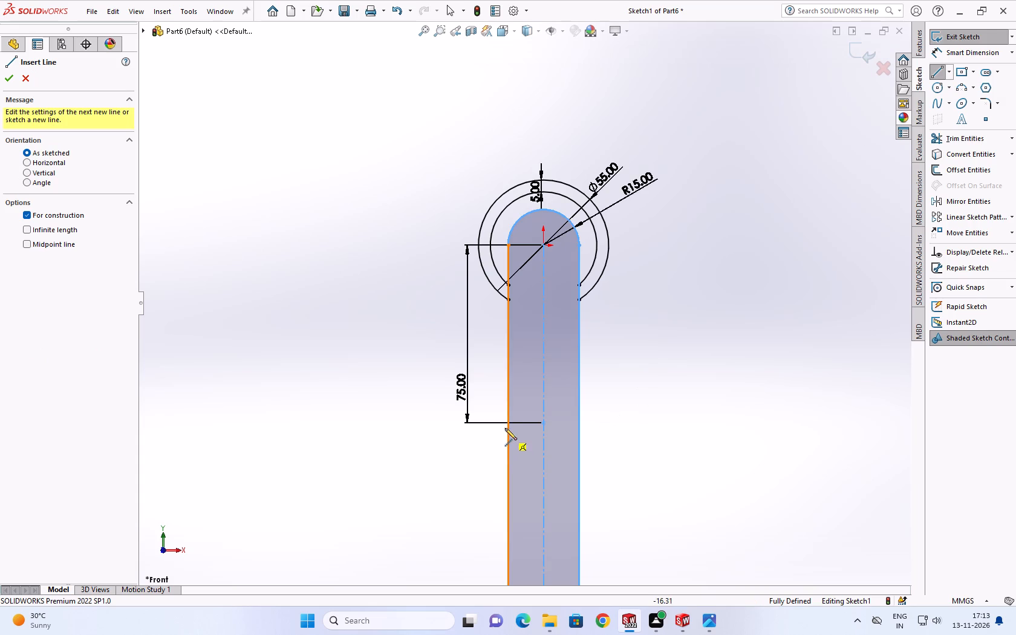
{"action": "left_click", "coordinate": [507, 421]}
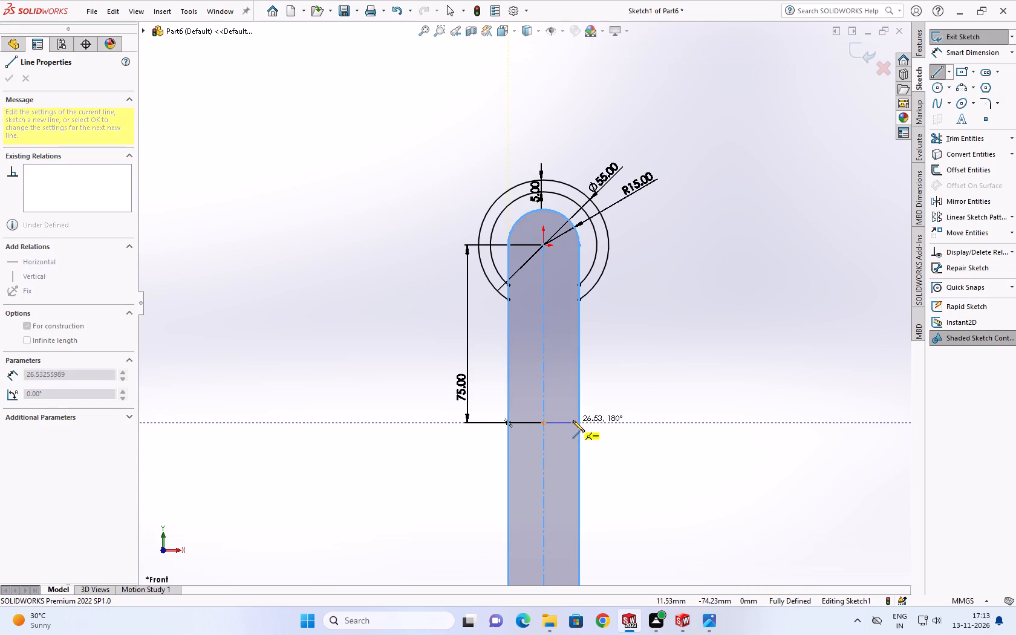
{"action": "left_click", "coordinate": [578, 420]}
{"action": "scroll", "coordinate": [578, 420], "scroll_direction": "down", "scroll_amount": 1}
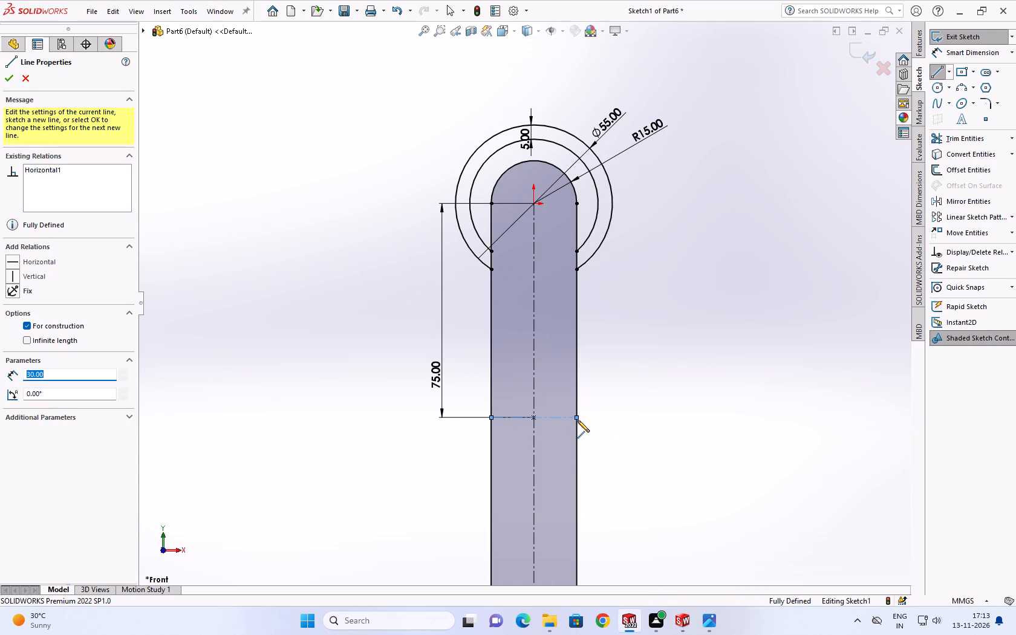
{"action": "key", "text": "Escape"}
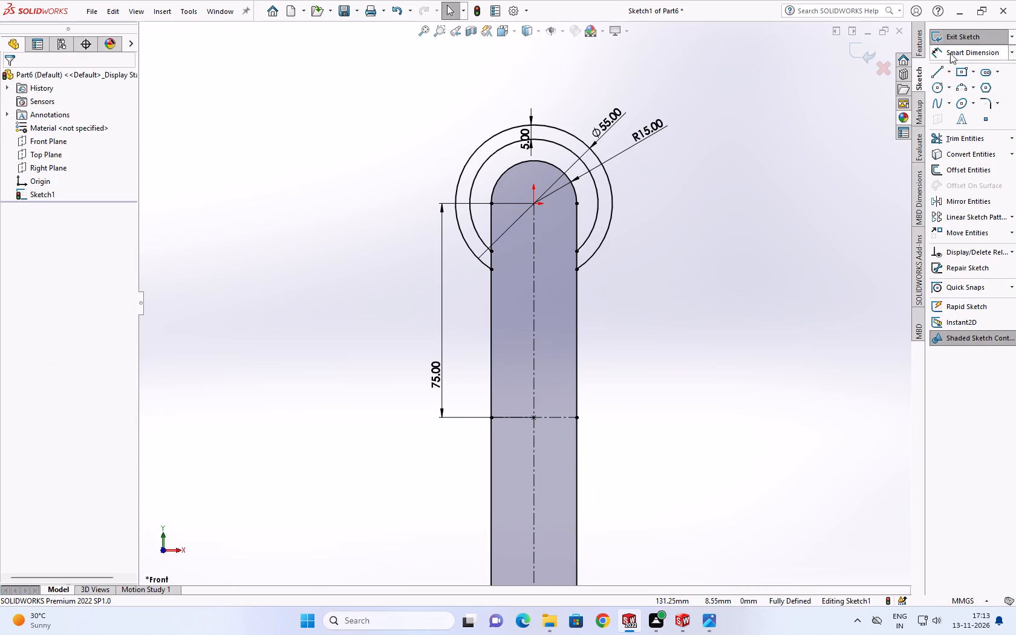
Trim away both slot sides below the horizontal centerline and the slot's bottom arc, accepting deletion of the affected relations.
{"action": "left_click", "coordinate": [948, 138]}
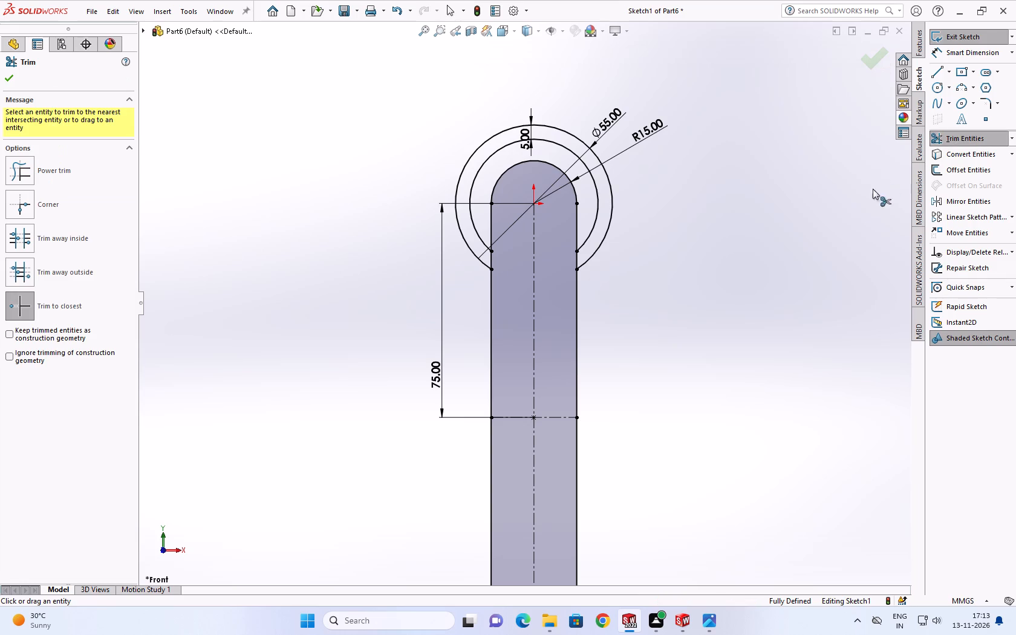
{"action": "left_click", "coordinate": [580, 488]}
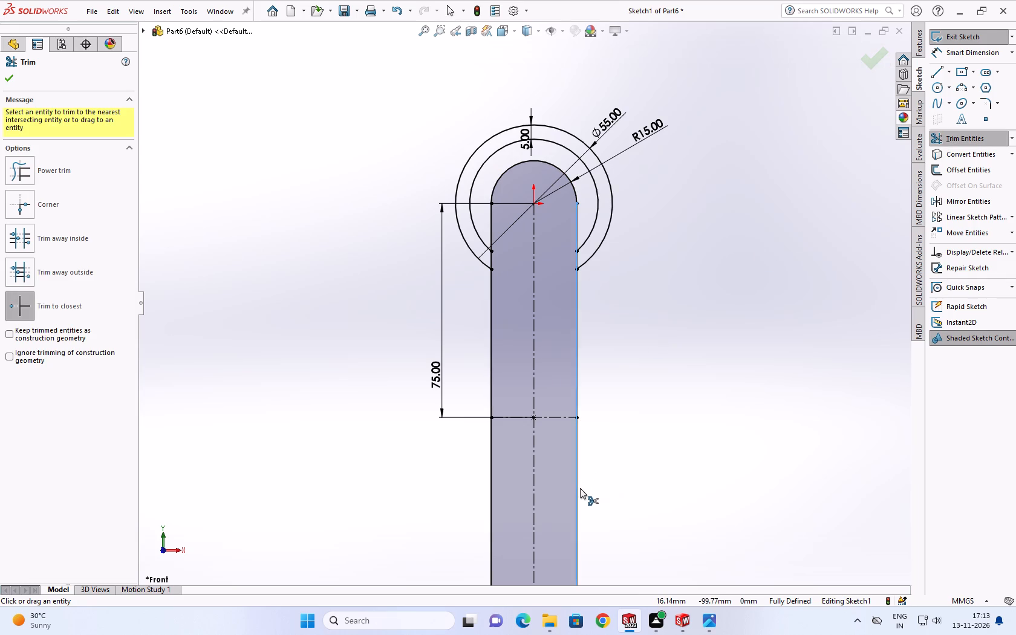
{"action": "left_click", "coordinate": [538, 309]}
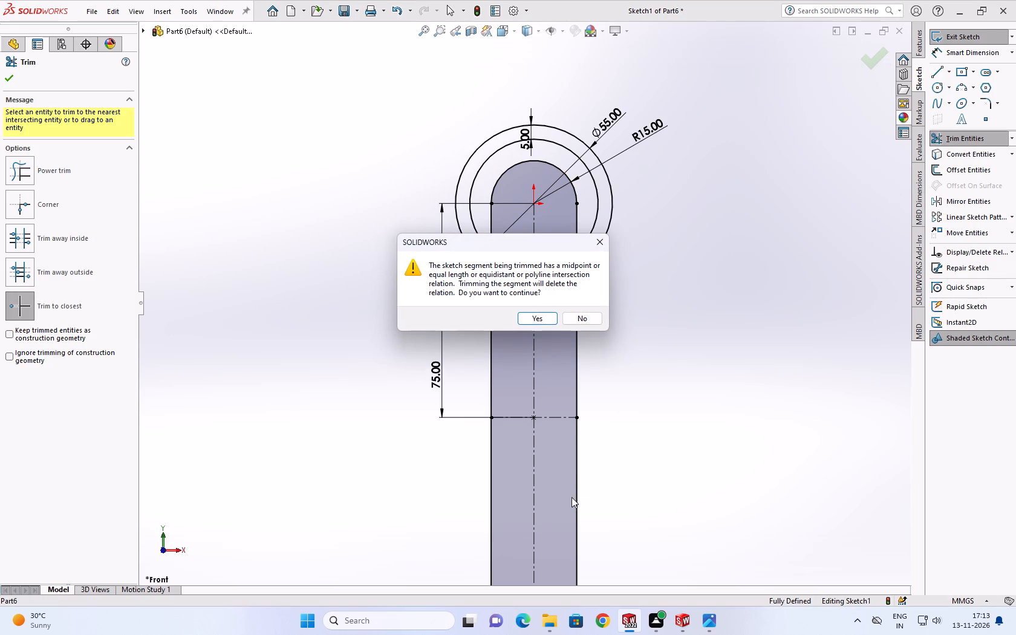
{"action": "left_click", "coordinate": [532, 320]}
{"action": "left_click", "coordinate": [493, 464]}
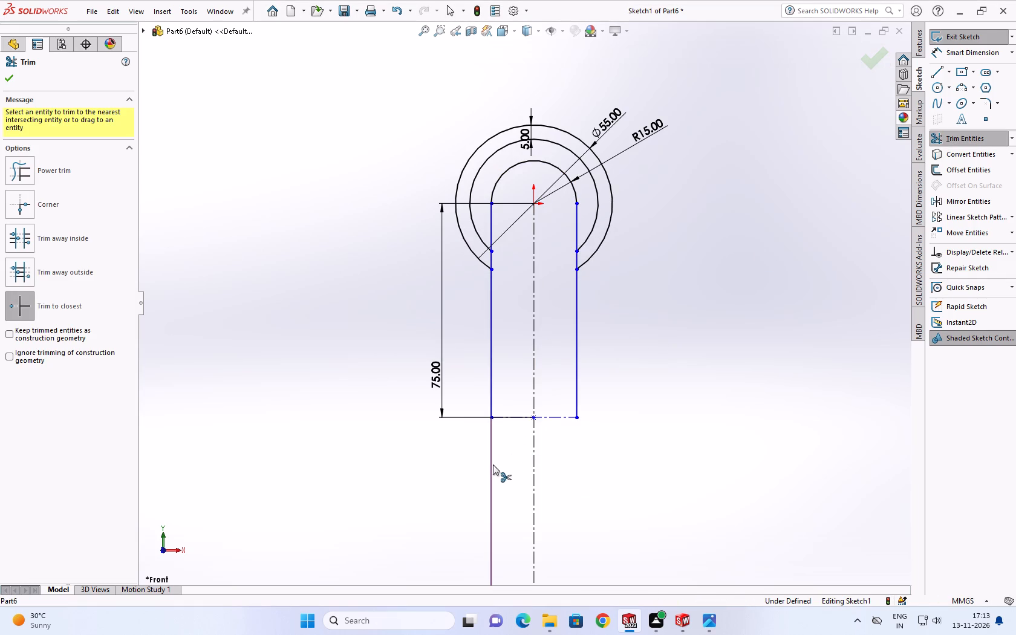
{"action": "left_click", "coordinate": [535, 308]}
{"action": "left_click", "coordinate": [536, 317]}
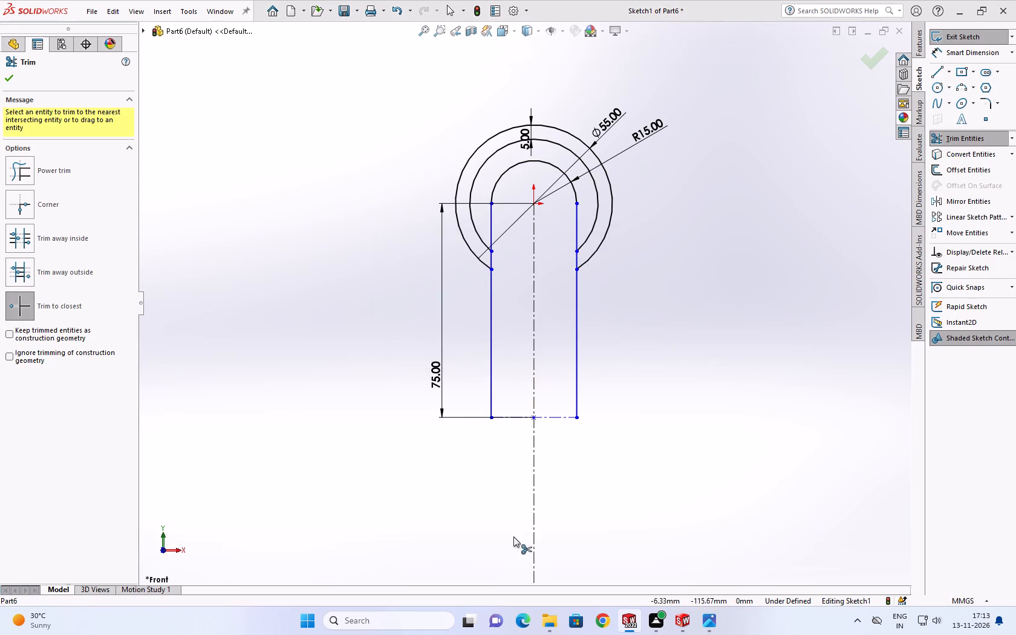
{"action": "scroll", "coordinate": [516, 537], "scroll_direction": "up", "scroll_amount": 5}
{"action": "left_click", "coordinate": [515, 449]}
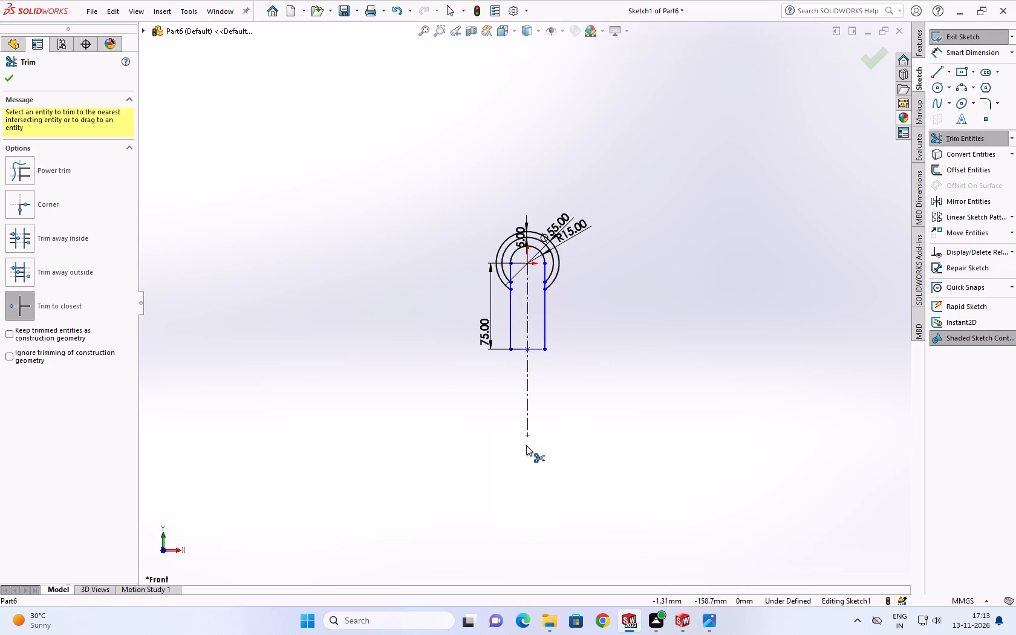
{"action": "scroll", "coordinate": [550, 438], "scroll_direction": "up", "scroll_amount": 1}
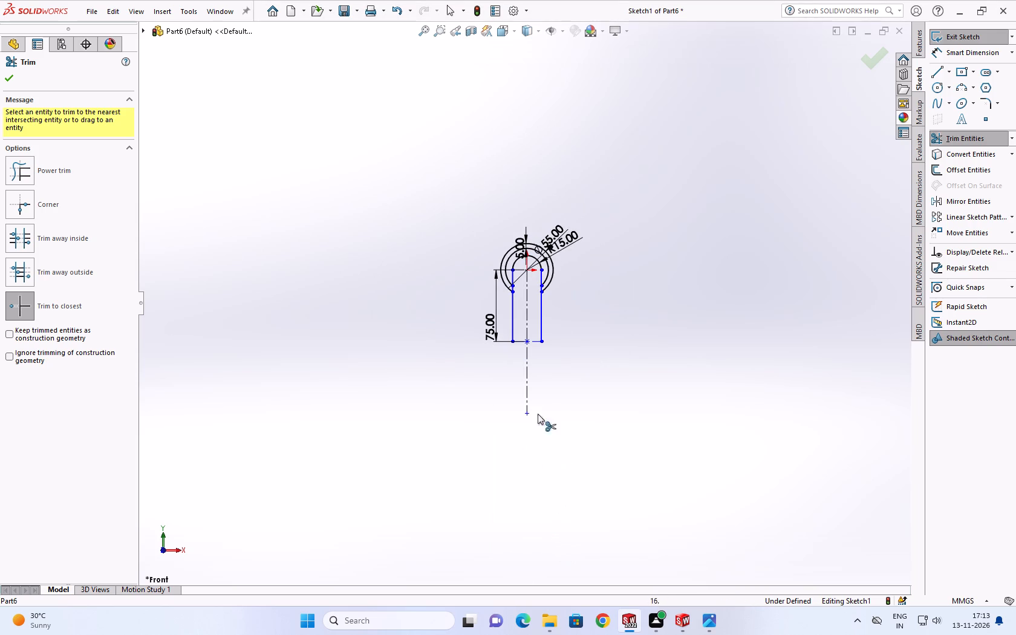
{"action": "scroll", "coordinate": [511, 316], "scroll_direction": "down", "scroll_amount": 5}
{"action": "scroll", "coordinate": [568, 423], "scroll_direction": "down", "scroll_amount": 1}
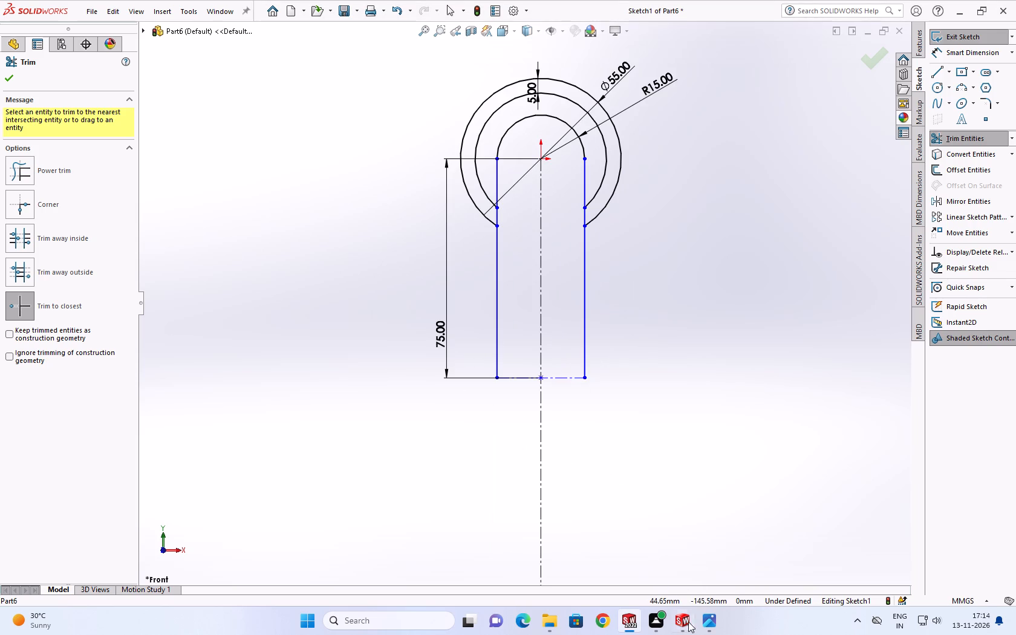
Examine the Practice Problem 18.10 drawing in Photos for the clevis head and leg dimensions, then close it.
{"action": "left_click", "coordinate": [705, 619]}
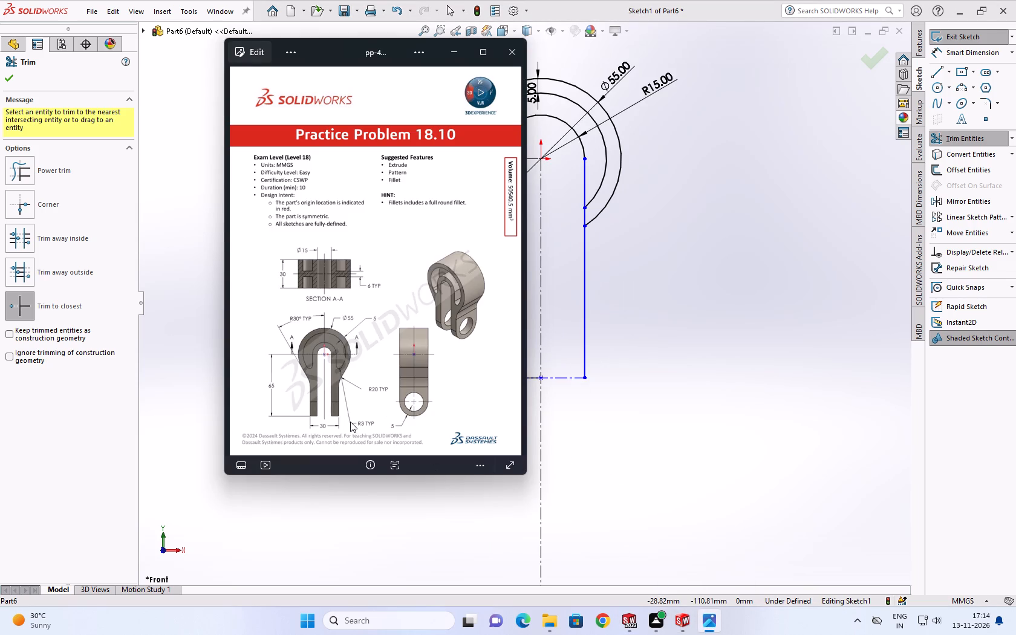
{"action": "scroll", "coordinate": [353, 388], "scroll_direction": "down", "scroll_amount": 3}
{"action": "scroll", "coordinate": [572, 154], "scroll_direction": "down", "scroll_amount": 1}
{"action": "scroll", "coordinate": [571, 154], "scroll_direction": "up", "scroll_amount": 2}
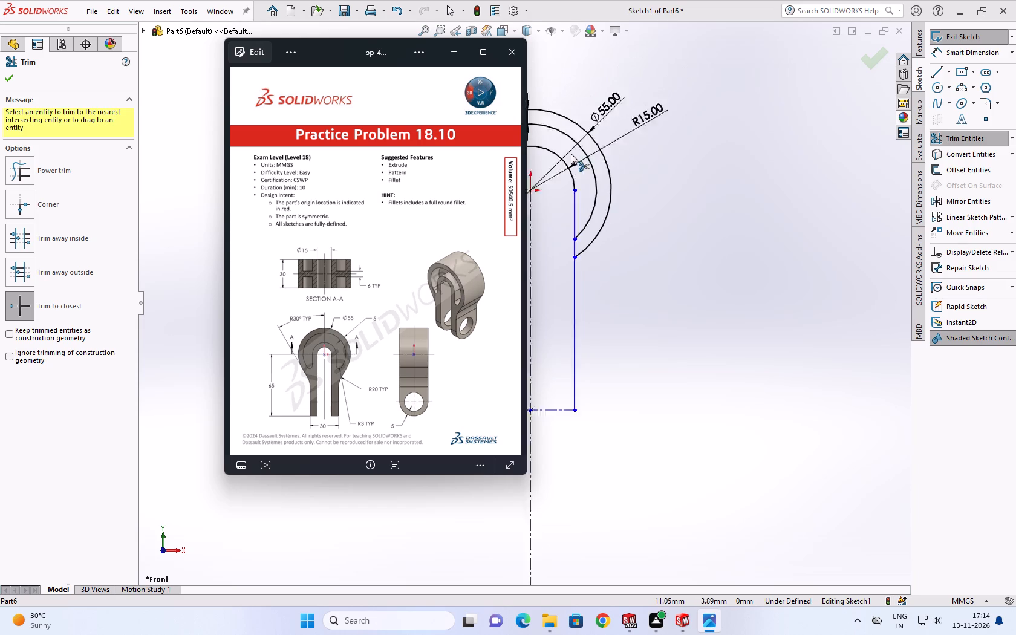
{"action": "scroll", "coordinate": [570, 174], "scroll_direction": "up", "scroll_amount": 1}
{"action": "scroll", "coordinate": [553, 223], "scroll_direction": "down", "scroll_amount": 1}
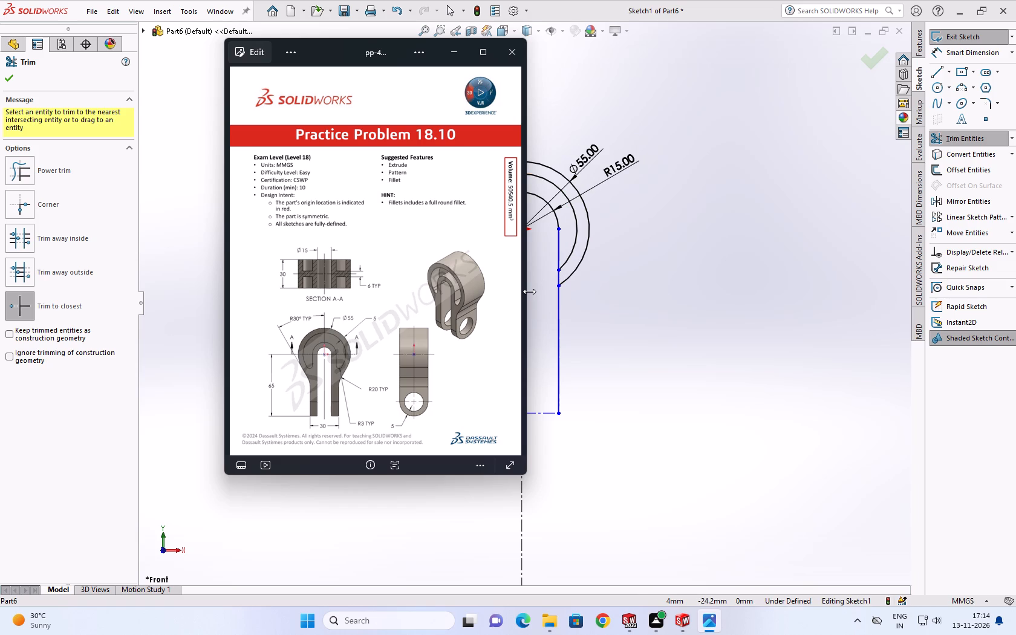
{"action": "key", "text": "Escape"}
{"action": "scroll", "coordinate": [535, 292], "scroll_direction": "up", "scroll_amount": 2}
{"action": "scroll", "coordinate": [539, 274], "scroll_direction": "down", "scroll_amount": 4}
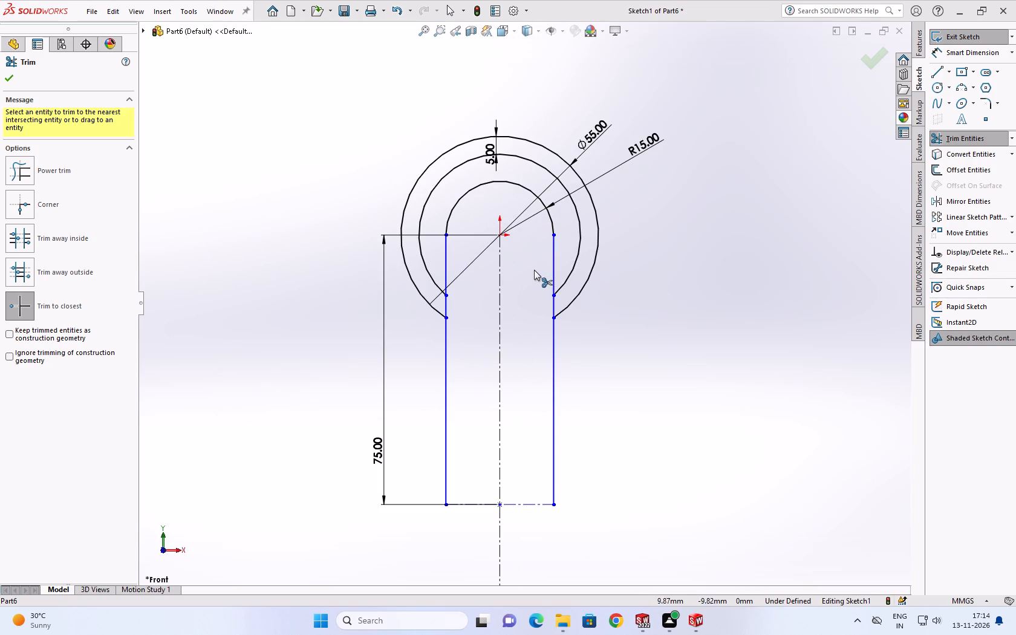
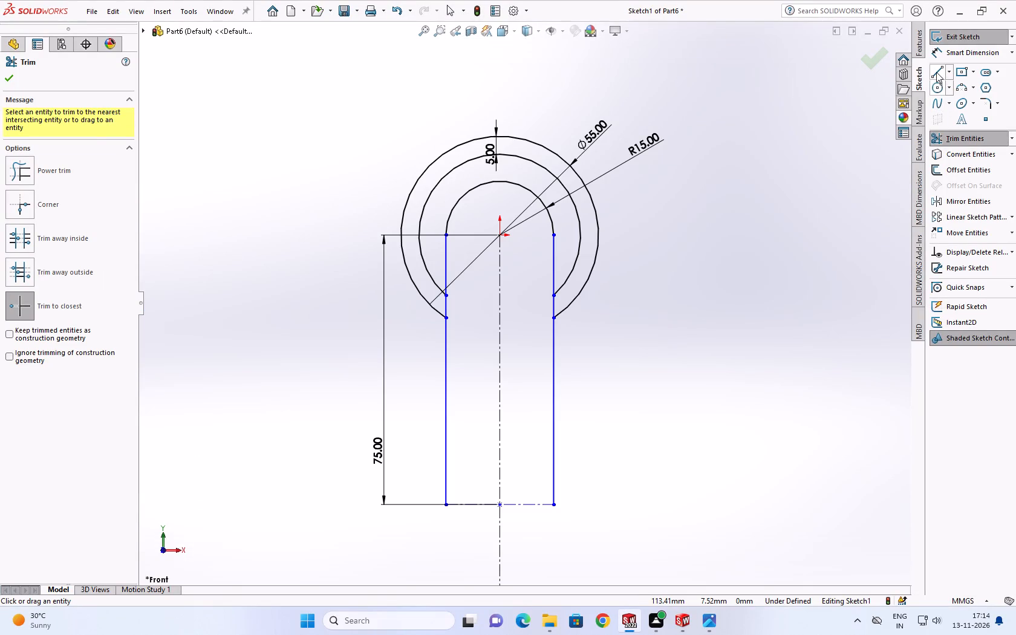
Offset the vertical centerline 20 mm in both directions, consulting the Practice Problem 18.10 drawing for the dimensions.
{"action": "left_click", "coordinate": [703, 619]}
{"action": "scroll", "coordinate": [380, 417], "scroll_direction": "up", "scroll_amount": 1}
{"action": "scroll", "coordinate": [310, 405], "scroll_direction": "up", "scroll_amount": 2}
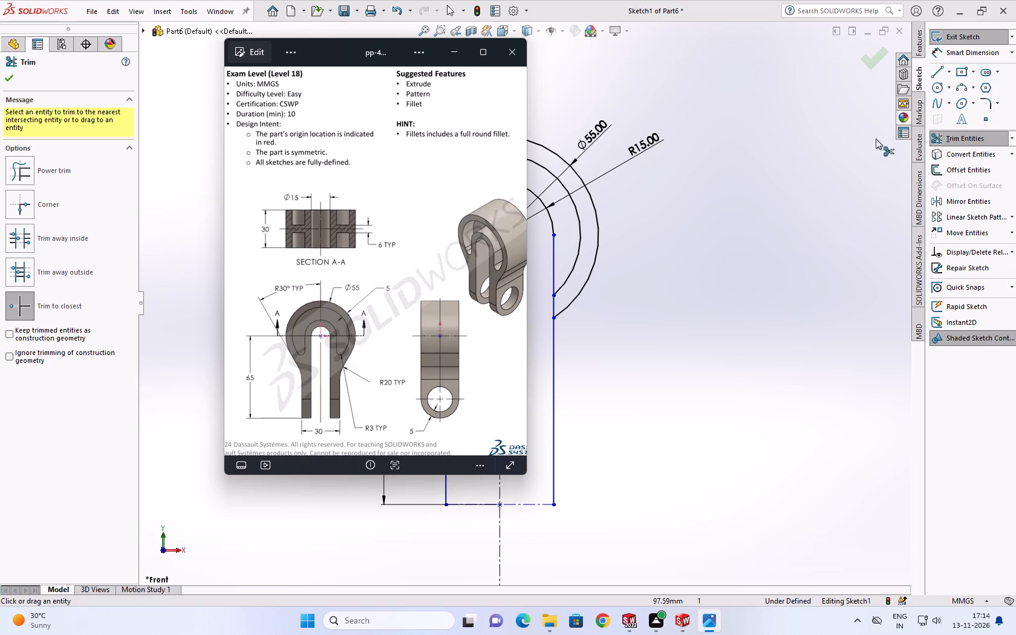
{"action": "left_click", "coordinate": [962, 172]}
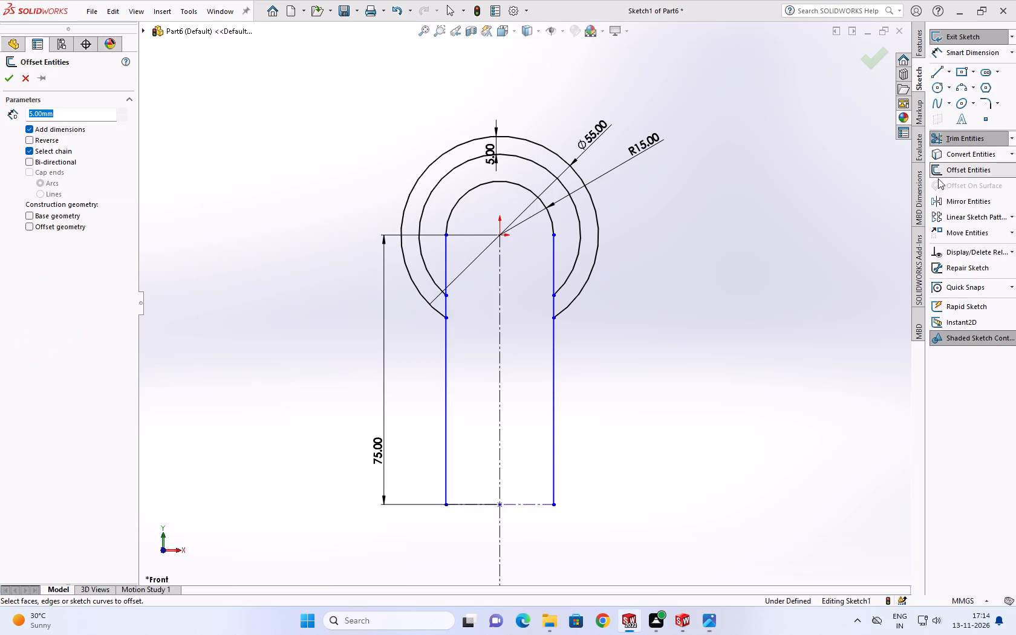
{"action": "left_click", "coordinate": [499, 468]}
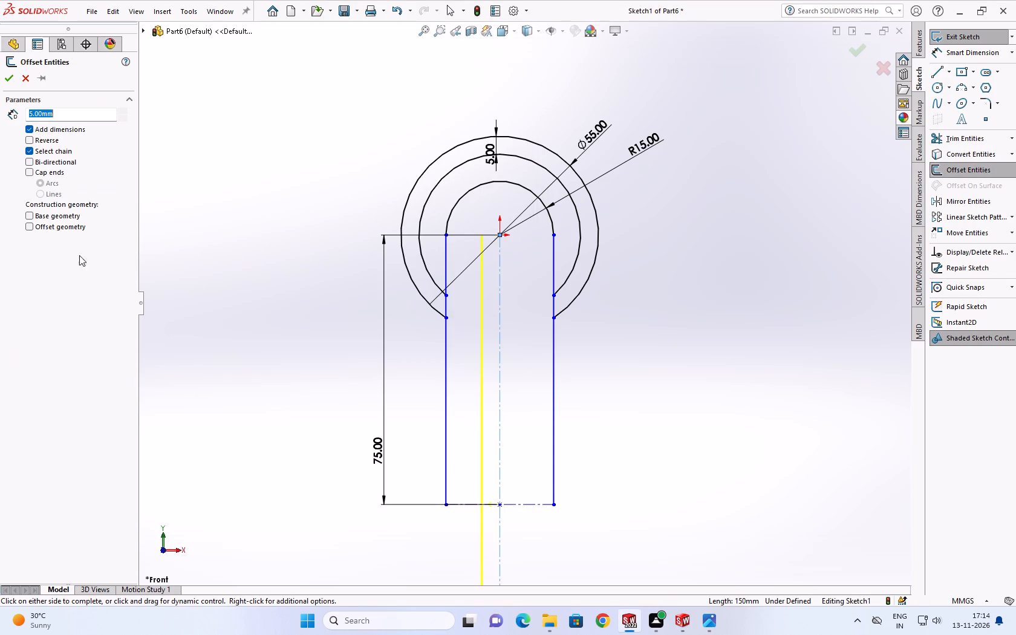
{"action": "left_click", "coordinate": [30, 162]}
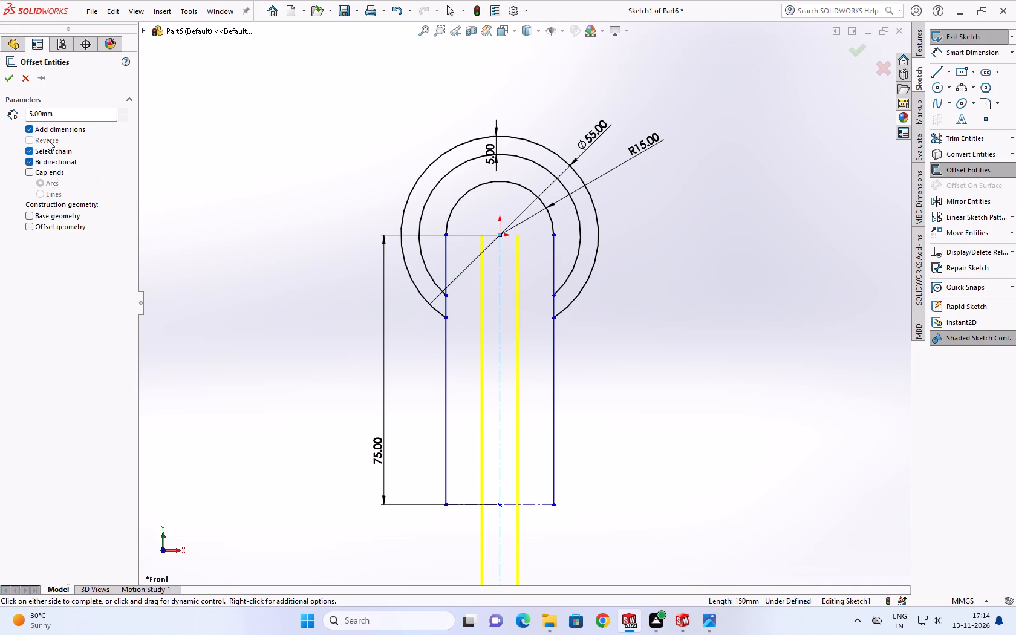
{"action": "double_click", "coordinate": [70, 114]}
{"action": "type", "text": "15"}
{"action": "key", "text": "Return"}
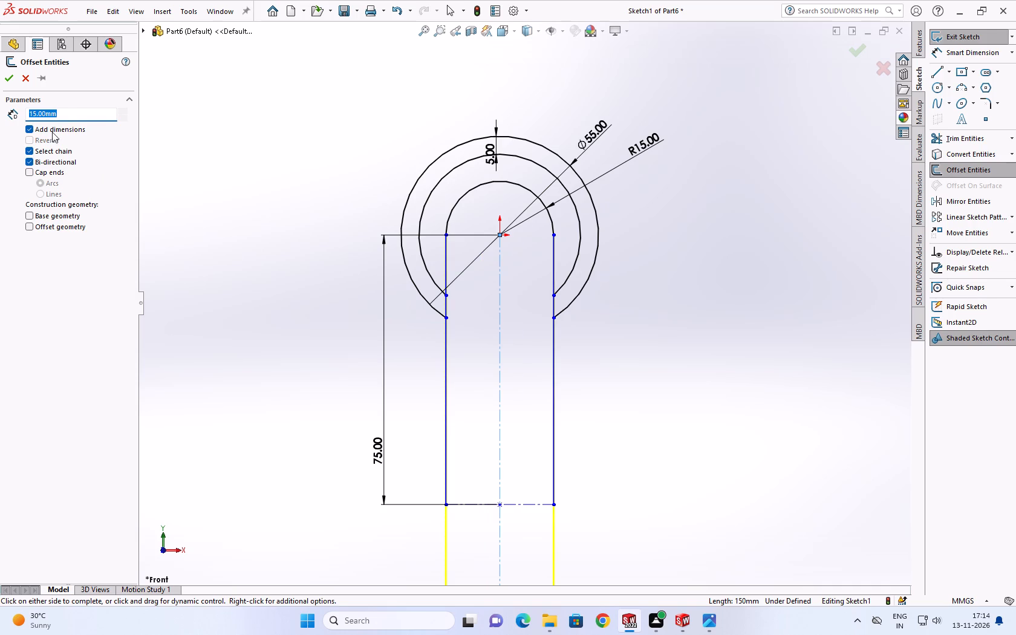
{"action": "scroll", "coordinate": [322, 300], "scroll_direction": "up", "scroll_amount": 3}
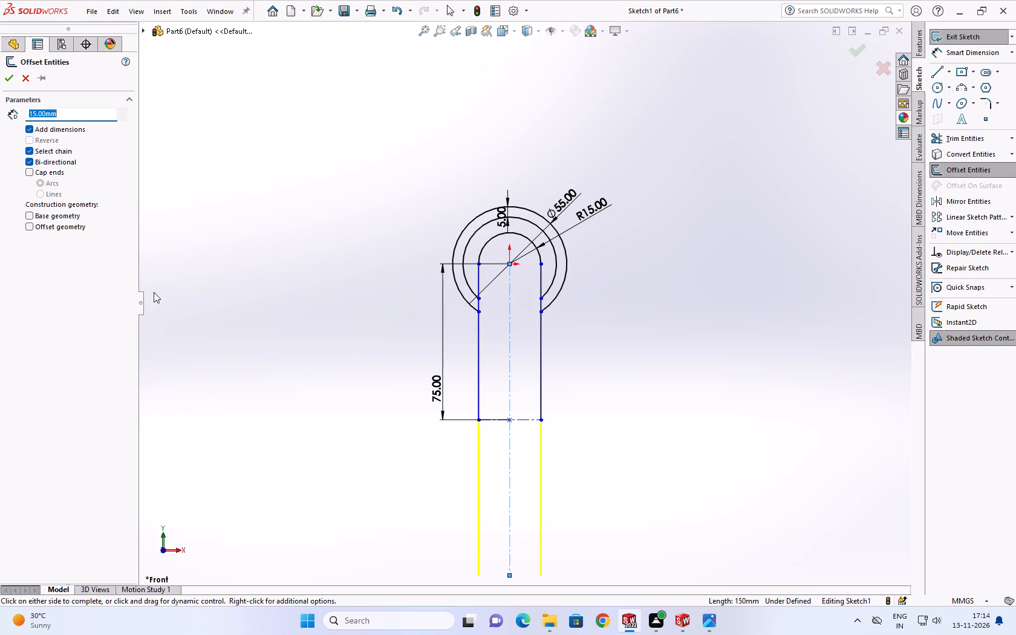
{"action": "type", "text": "30"}
{"action": "key", "text": "Return"}
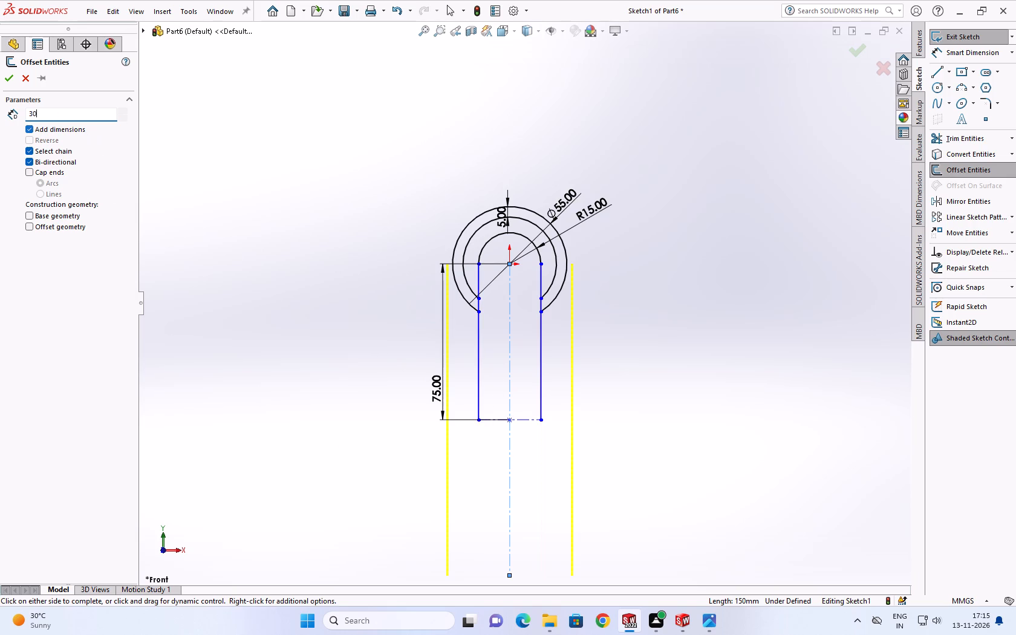
{"action": "scroll", "coordinate": [236, 205], "scroll_direction": "down", "scroll_amount": 1}
{"action": "scroll", "coordinate": [532, 313], "scroll_direction": "down", "scroll_amount": 2}
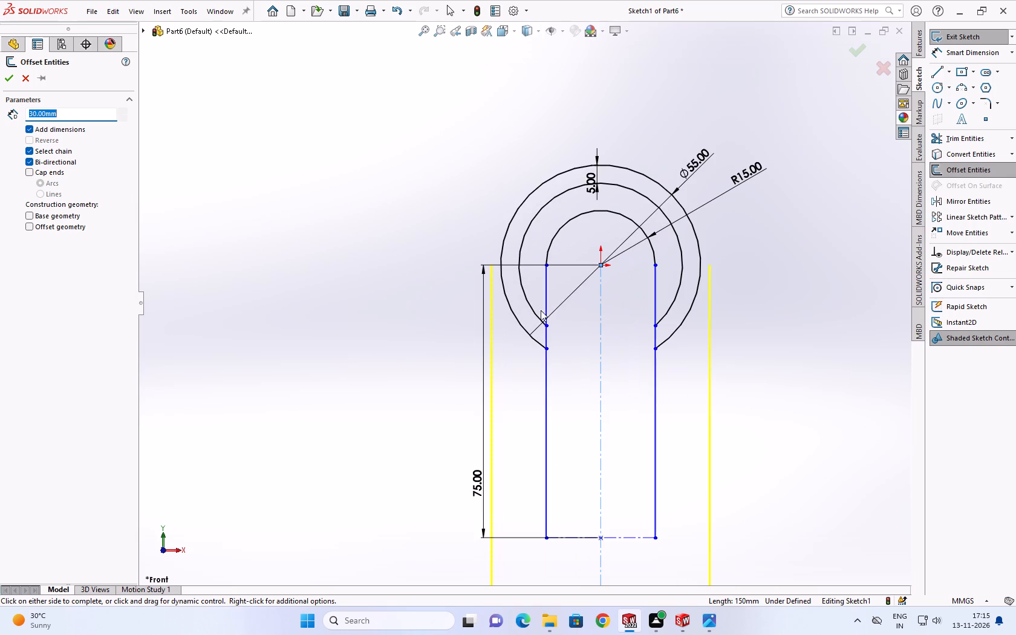
{"action": "scroll", "coordinate": [624, 410], "scroll_direction": "up", "scroll_amount": 1}
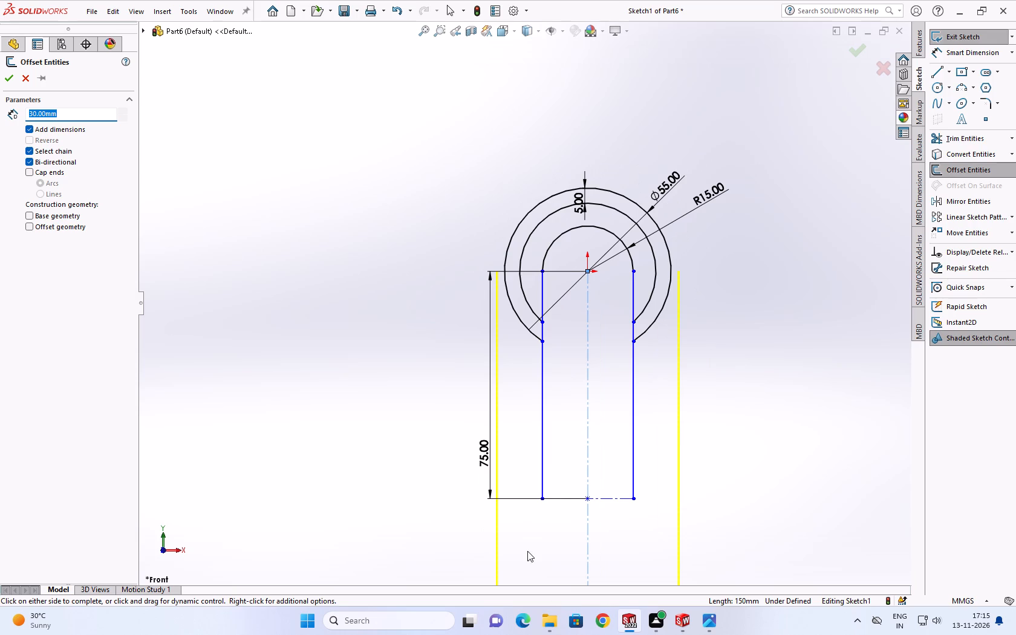
{"action": "left_click", "coordinate": [708, 619]}
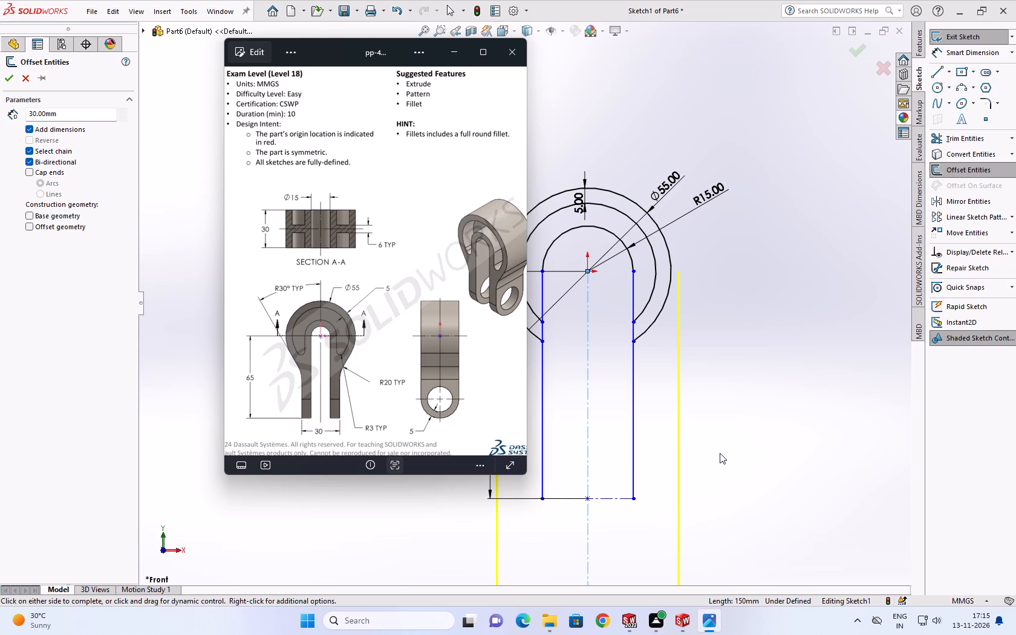
{"action": "double_click", "coordinate": [79, 113]}
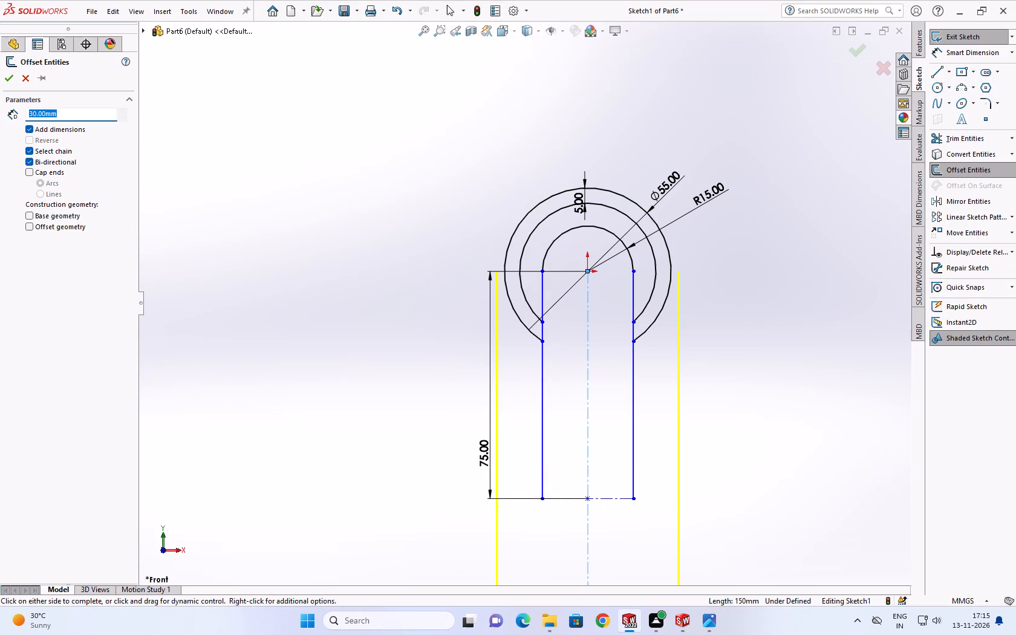
{"action": "type", "text": "20"}
{"action": "key", "text": "Return"}
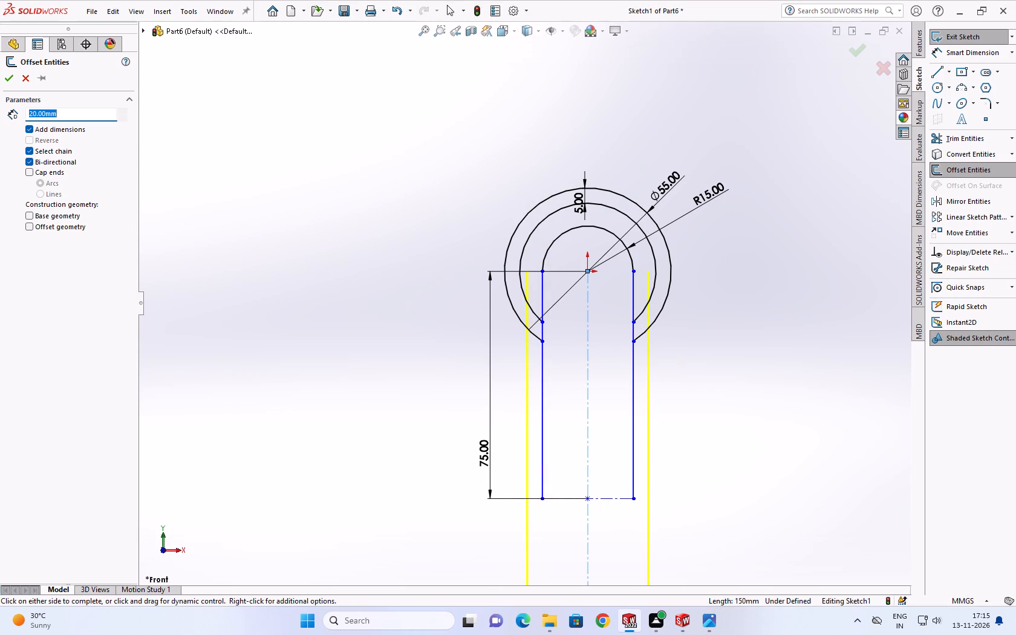
{"action": "left_click", "coordinate": [10, 73]}
Sketch a horizontal centerline about 5 mm long from the left slot side's lower endpoint to the left offset line.
{"action": "scroll", "coordinate": [726, 288], "scroll_direction": "down", "scroll_amount": 1}
{"action": "scroll", "coordinate": [500, 333], "scroll_direction": "down", "scroll_amount": 3}
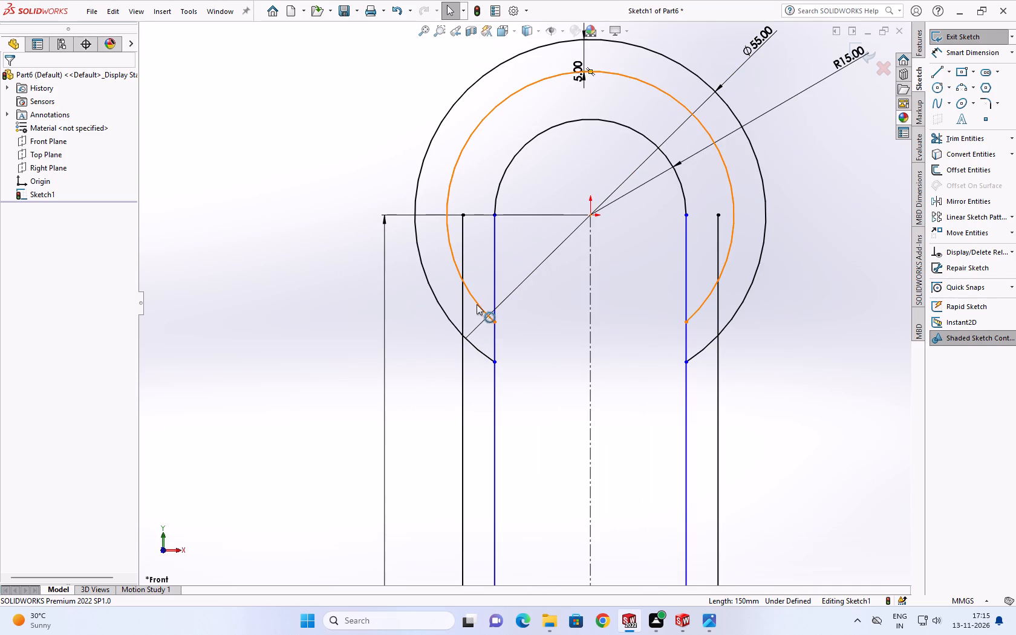
{"action": "scroll", "coordinate": [553, 451], "scroll_direction": "up", "scroll_amount": 8}
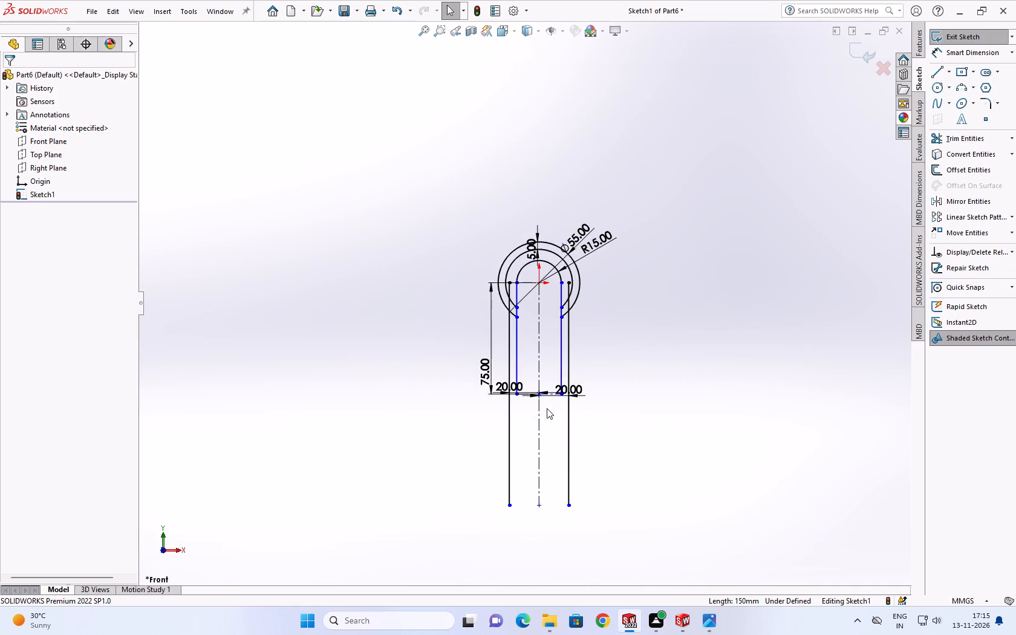
{"action": "scroll", "coordinate": [544, 402], "scroll_direction": "down", "scroll_amount": 6}
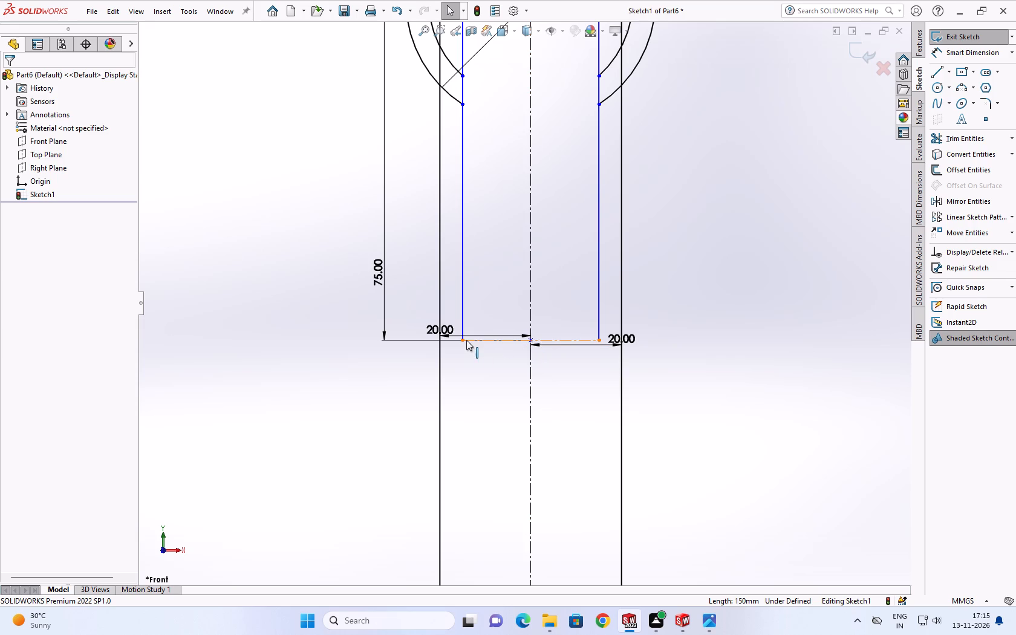
{"action": "left_click", "coordinate": [951, 72]}
{"action": "left_click", "coordinate": [936, 88]}
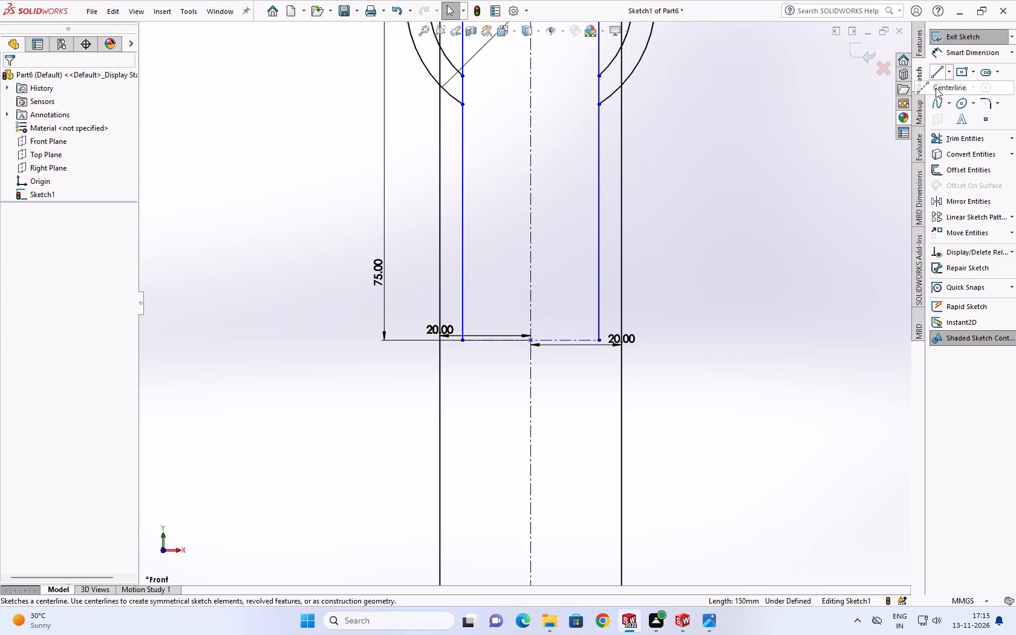
{"action": "scroll", "coordinate": [446, 311], "scroll_direction": "down", "scroll_amount": 1}
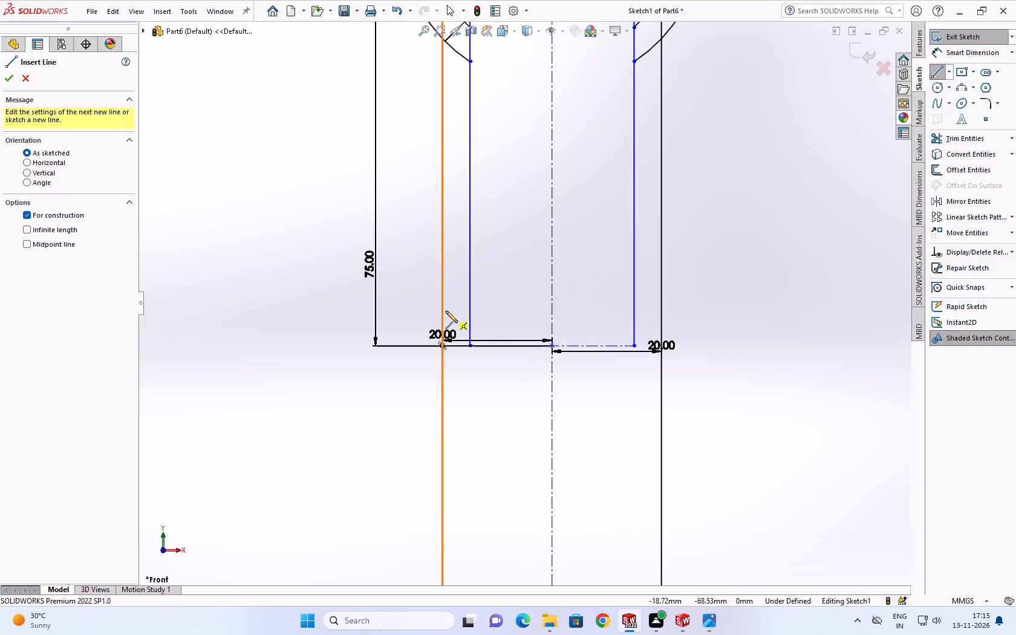
{"action": "scroll", "coordinate": [446, 311], "scroll_direction": "down", "scroll_amount": 6}
{"action": "scroll", "coordinate": [513, 370], "scroll_direction": "down", "scroll_amount": 1}
{"action": "scroll", "coordinate": [540, 377], "scroll_direction": "up", "scroll_amount": 3}
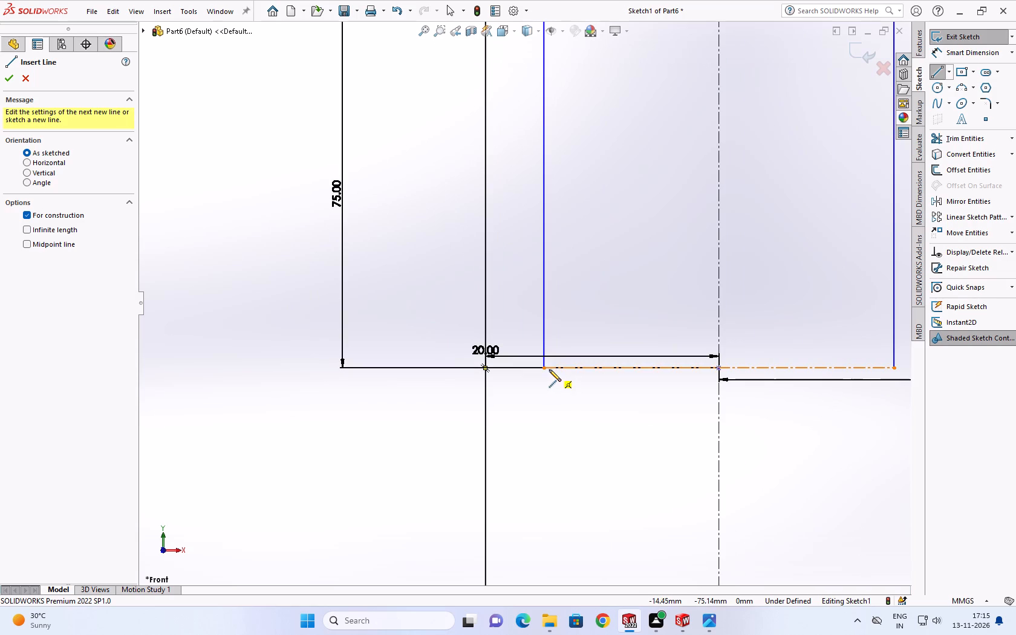
{"action": "left_click", "coordinate": [546, 370]}
{"action": "left_click", "coordinate": [483, 368]}
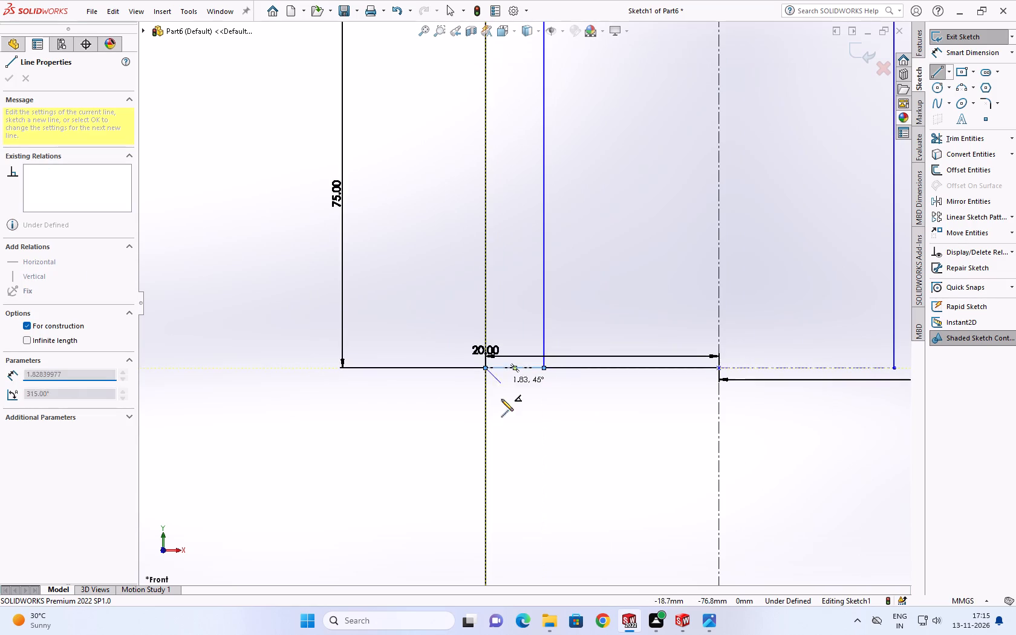
{"action": "right_click", "coordinate": [548, 422]}
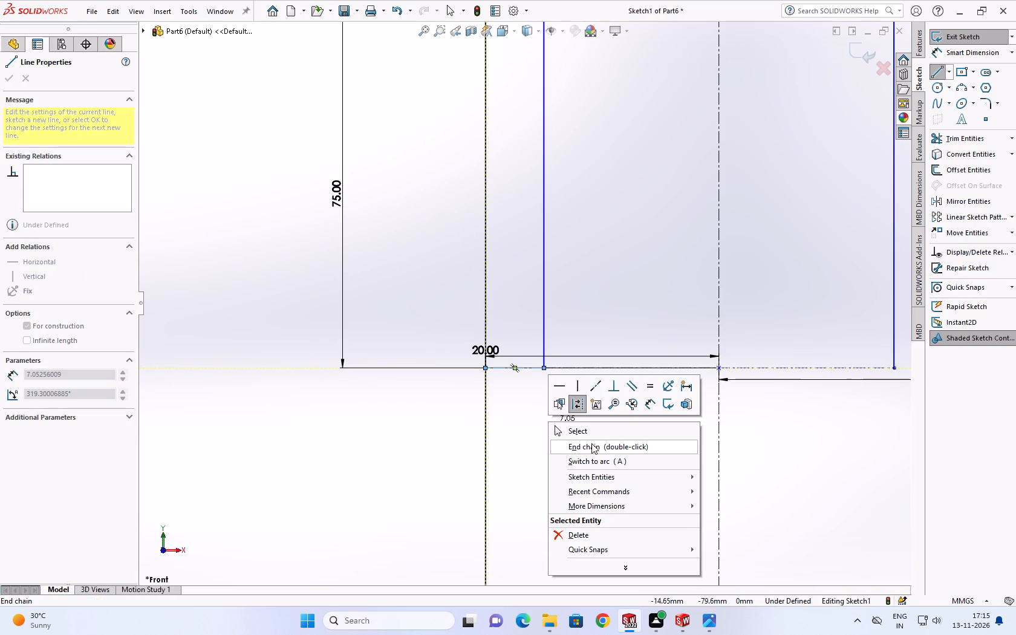
{"action": "left_click", "coordinate": [591, 443]}
Sketch a horizontal centerline about 5 mm long from the right slot side's lower endpoint to the right offset line.
{"action": "scroll", "coordinate": [636, 416], "scroll_direction": "up", "scroll_amount": 3}
{"action": "scroll", "coordinate": [700, 365], "scroll_direction": "up", "scroll_amount": 1}
{"action": "scroll", "coordinate": [708, 347], "scroll_direction": "down", "scroll_amount": 7}
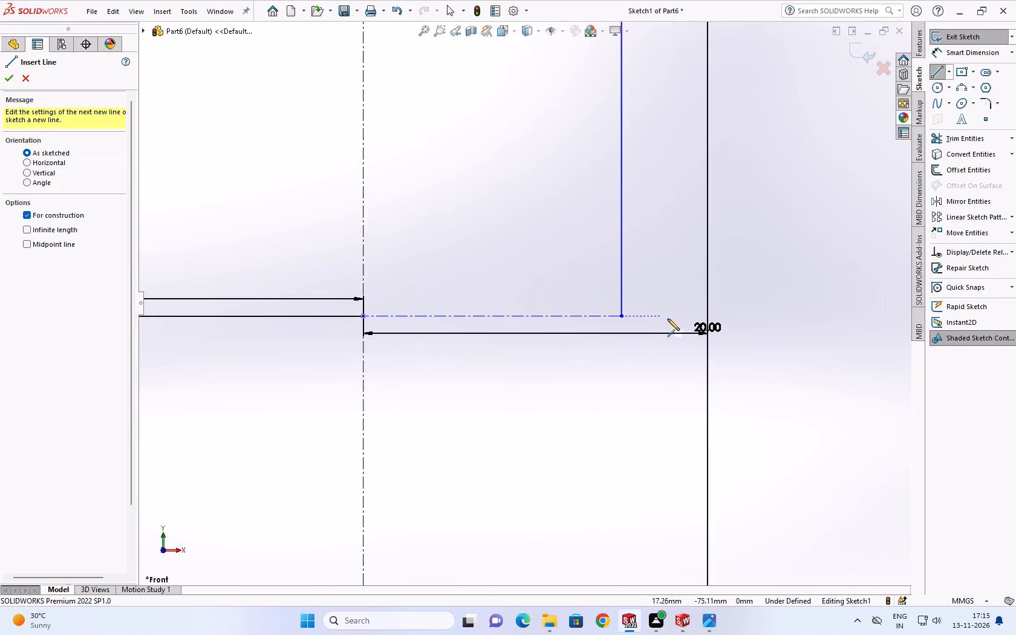
{"action": "scroll", "coordinate": [668, 319], "scroll_direction": "down", "scroll_amount": 1}
{"action": "left_click", "coordinate": [585, 314]}
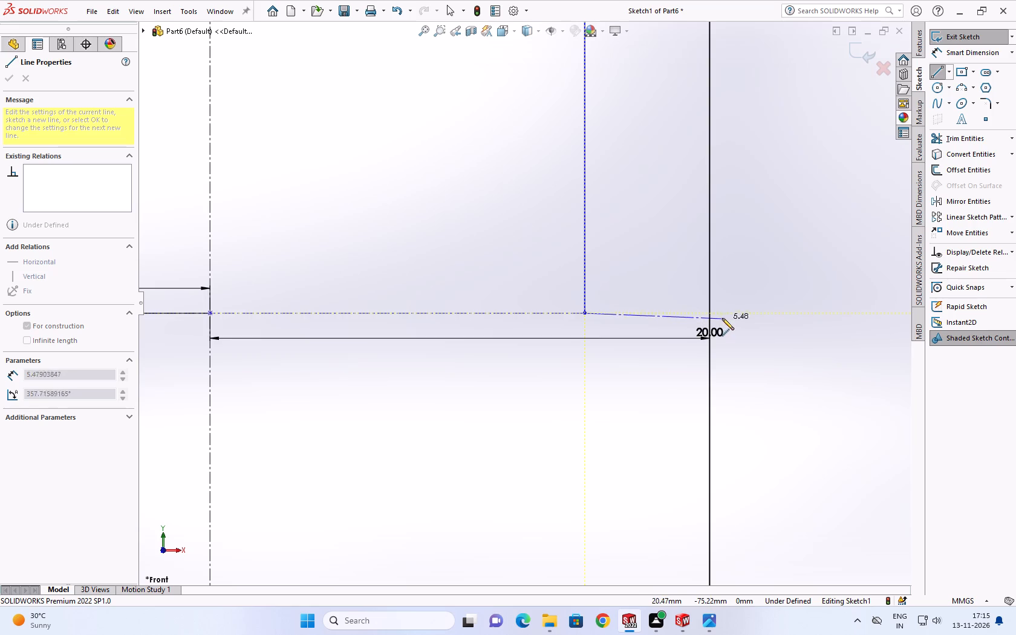
{"action": "left_click", "coordinate": [710, 314]}
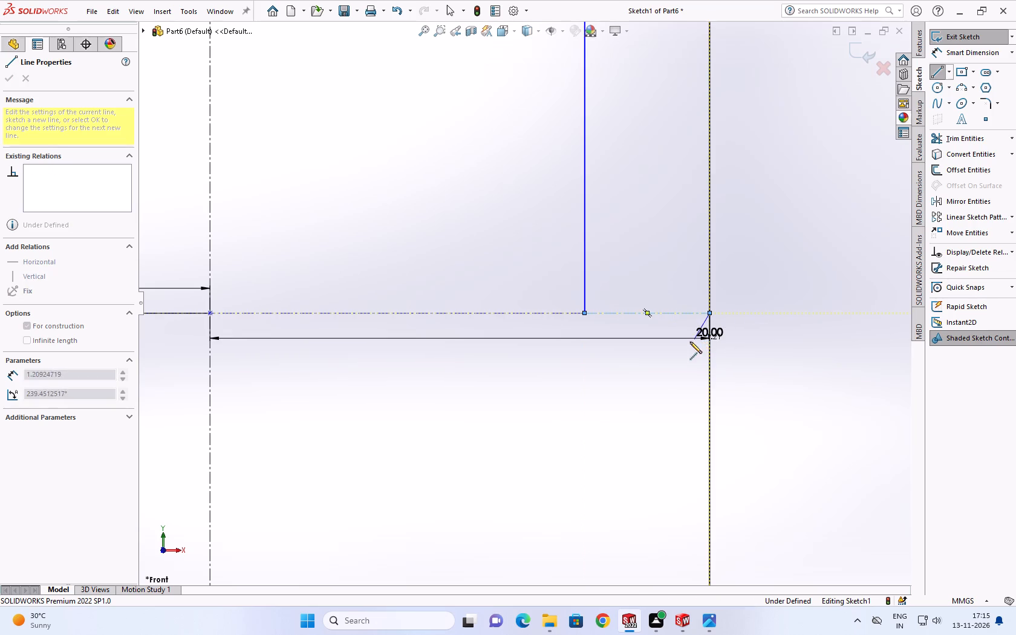
{"action": "key", "text": "Escape"}
Trim away both 20 mm offset lines below the horizontal centerlines at the leg ends.
{"action": "scroll", "coordinate": [754, 296], "scroll_direction": "up", "scroll_amount": 4}
{"action": "left_click", "coordinate": [946, 140]}
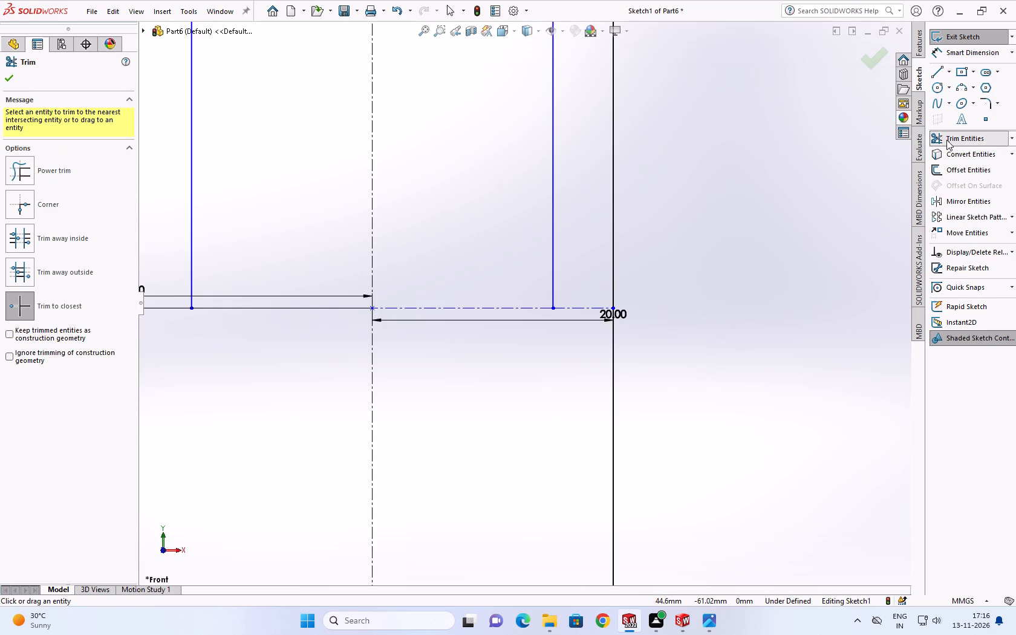
{"action": "left_click", "coordinate": [614, 425]}
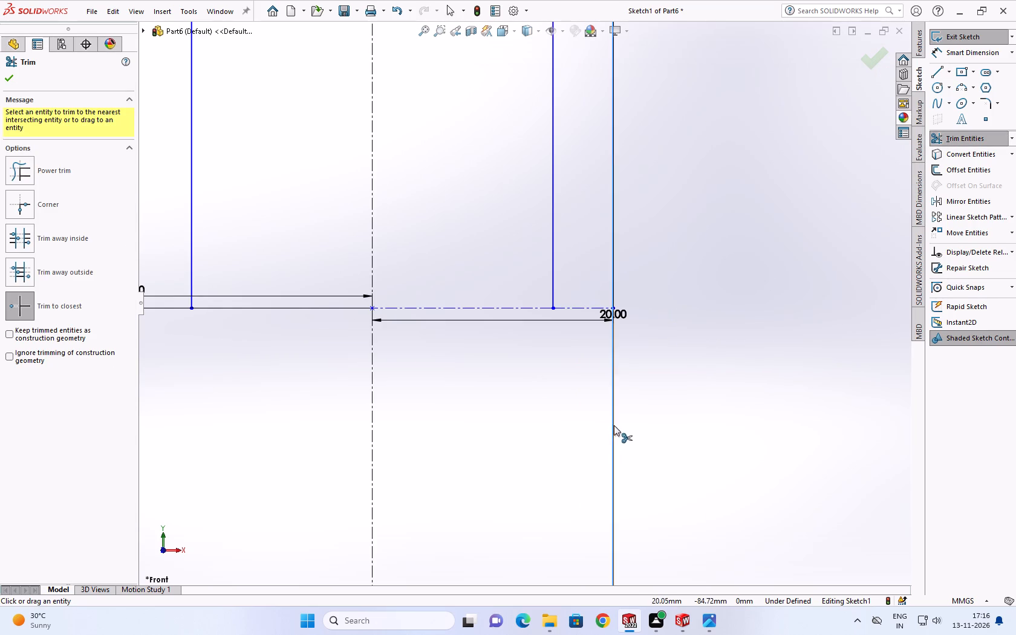
{"action": "left_click", "coordinate": [524, 316]}
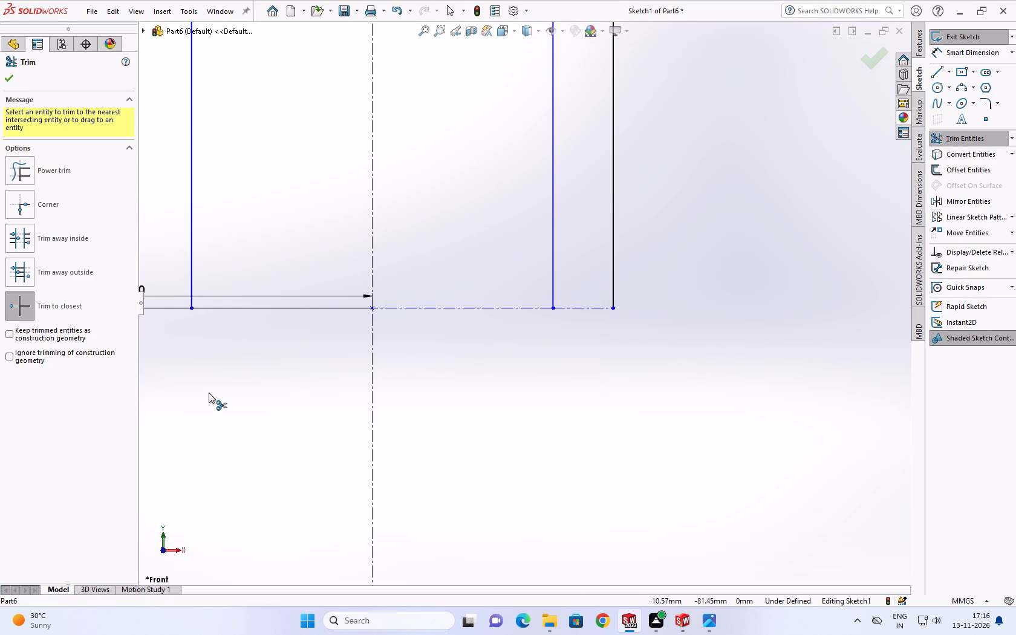
{"action": "scroll", "coordinate": [204, 395], "scroll_direction": "up", "scroll_amount": 5}
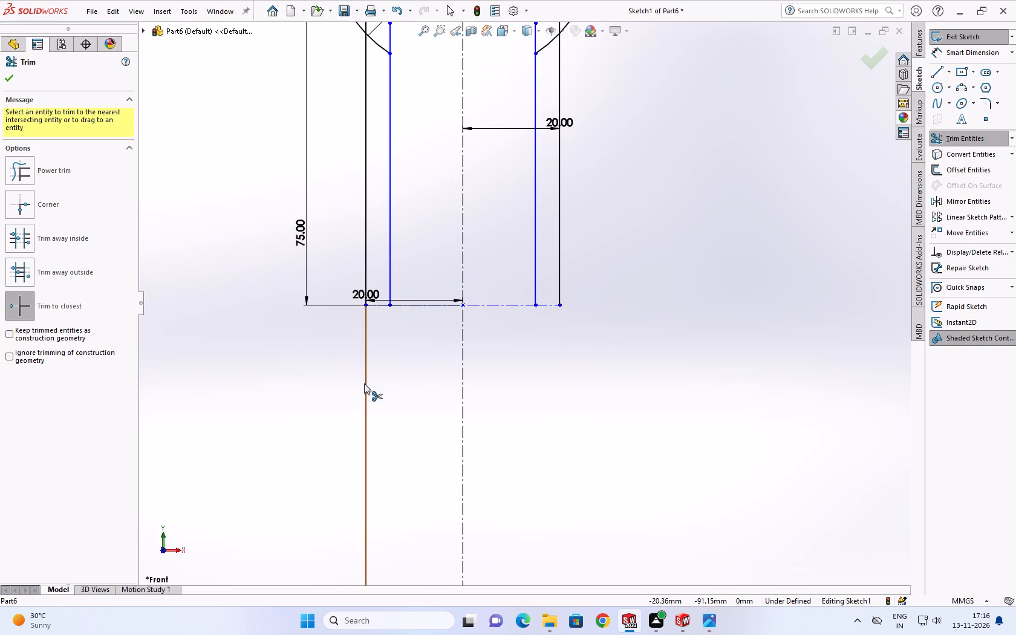
{"action": "left_click", "coordinate": [364, 383]}
{"action": "left_click", "coordinate": [532, 316]}
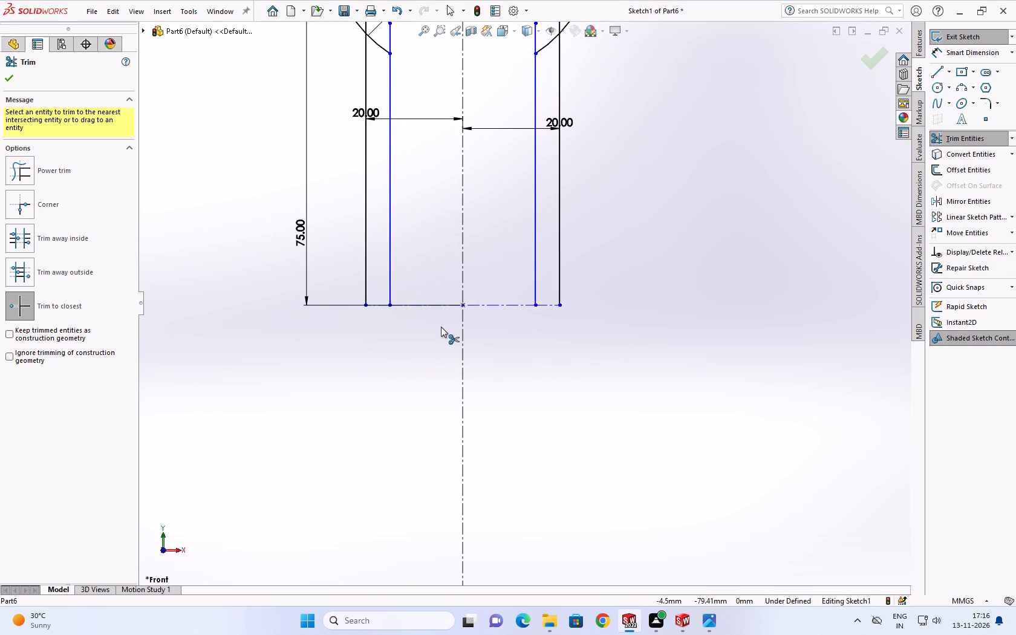
Trim the left offset line above the 55 mm arc, and that arc's end between the offset line and the slot side.
{"action": "scroll", "coordinate": [441, 327], "scroll_direction": "down", "scroll_amount": 1}
{"action": "scroll", "coordinate": [434, 327], "scroll_direction": "up", "scroll_amount": 3}
{"action": "scroll", "coordinate": [399, 203], "scroll_direction": "up", "scroll_amount": 2}
{"action": "scroll", "coordinate": [471, 157], "scroll_direction": "down", "scroll_amount": 2}
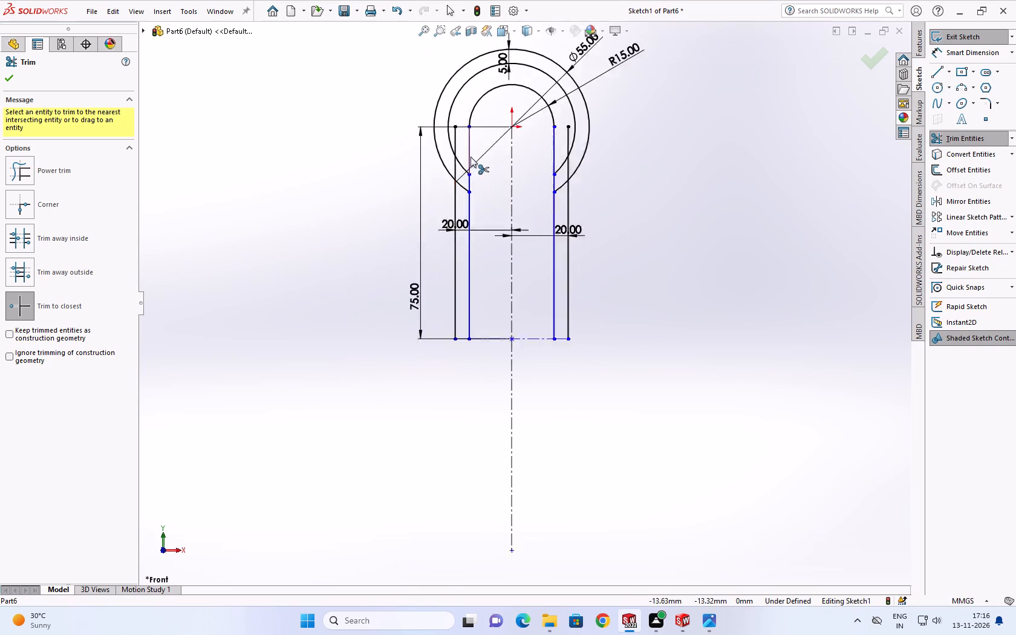
{"action": "scroll", "coordinate": [471, 157], "scroll_direction": "down", "scroll_amount": 4}
{"action": "left_click", "coordinate": [449, 155]}
{"action": "left_click", "coordinate": [449, 157]}
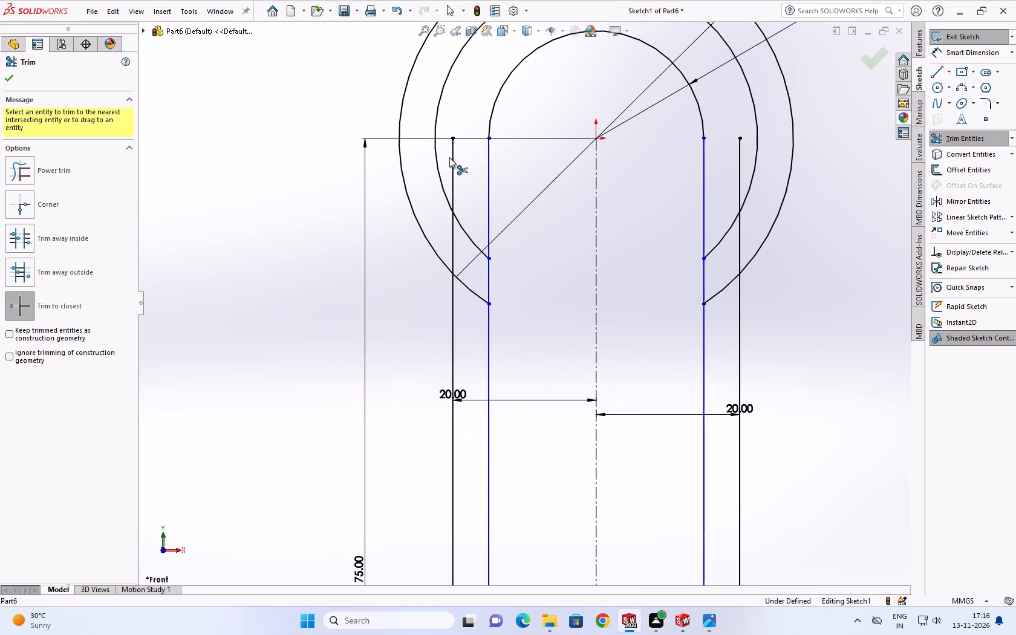
{"action": "left_click", "coordinate": [454, 238]}
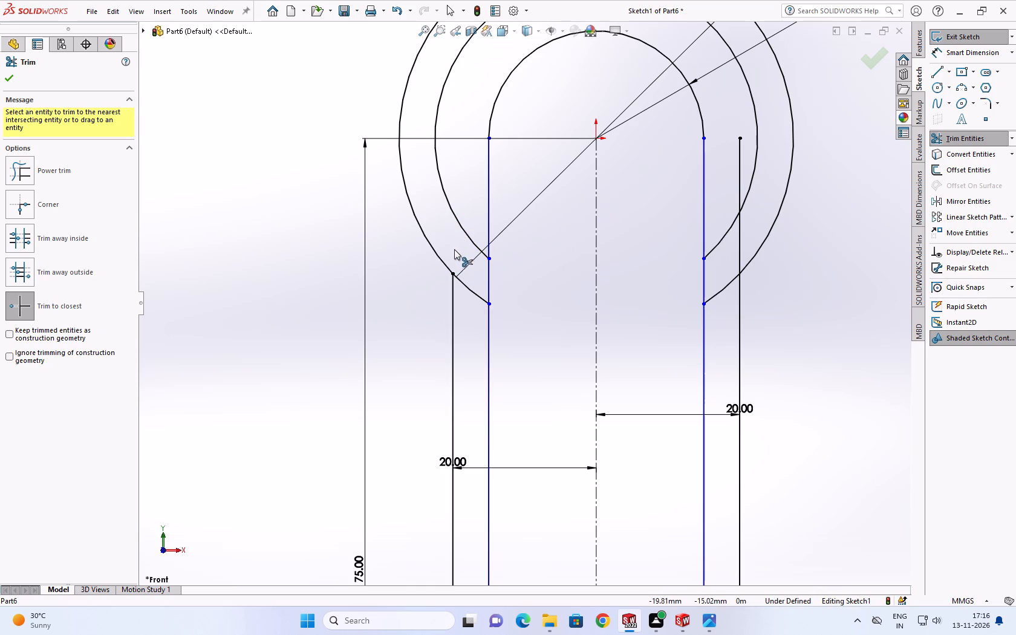
{"action": "left_click", "coordinate": [461, 282]}
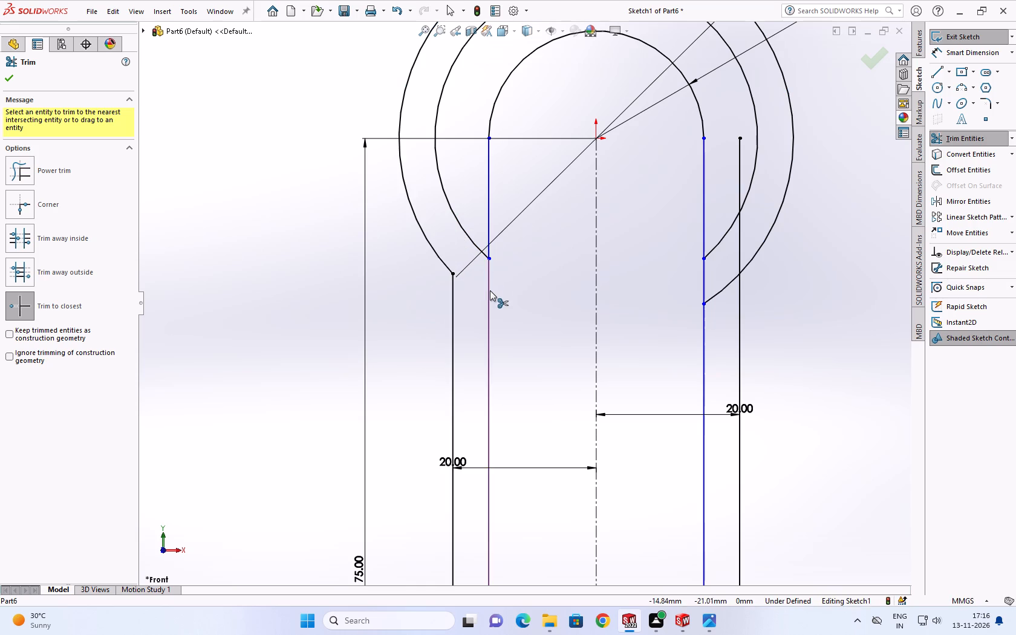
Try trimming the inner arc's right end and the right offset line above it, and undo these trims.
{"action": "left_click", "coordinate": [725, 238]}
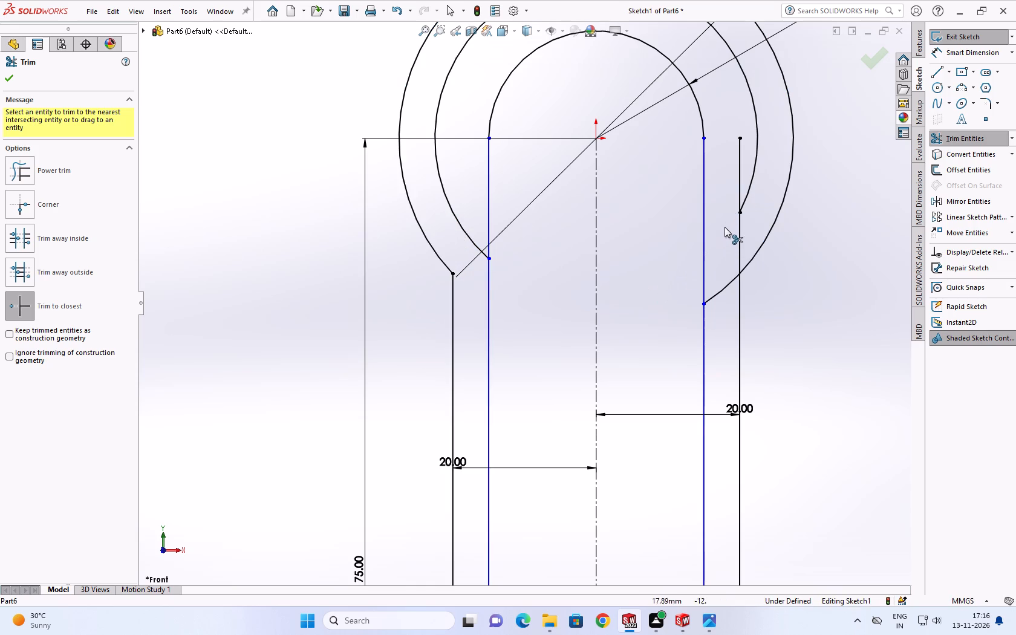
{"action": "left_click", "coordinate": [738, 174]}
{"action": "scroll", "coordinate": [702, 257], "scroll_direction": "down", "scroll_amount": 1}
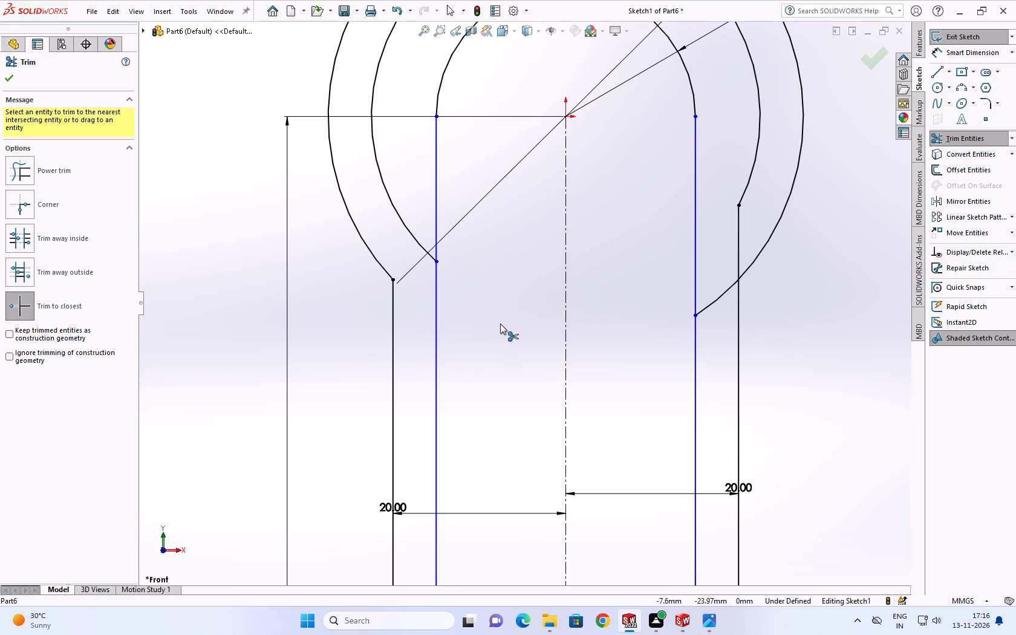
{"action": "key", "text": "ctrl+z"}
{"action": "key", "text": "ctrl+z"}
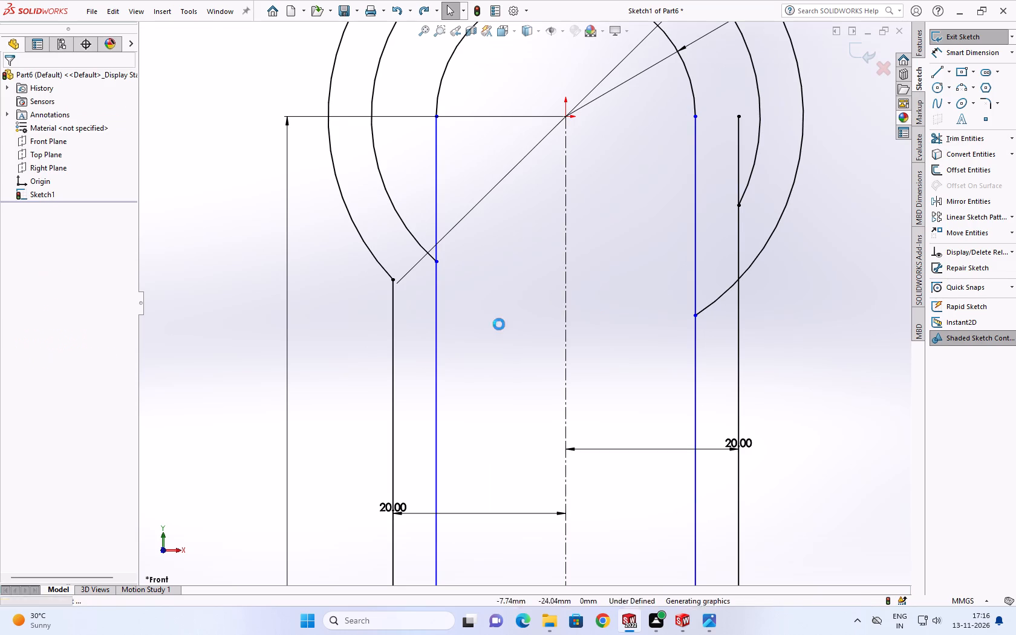
Trim the right offset line above the 55 mm arc, and that arc's end between the offset line and the slot side.
{"action": "scroll", "coordinate": [712, 226], "scroll_direction": "down", "scroll_amount": 2}
{"action": "scroll", "coordinate": [721, 218], "scroll_direction": "up", "scroll_amount": 1}
{"action": "scroll", "coordinate": [681, 256], "scroll_direction": "up", "scroll_amount": 3}
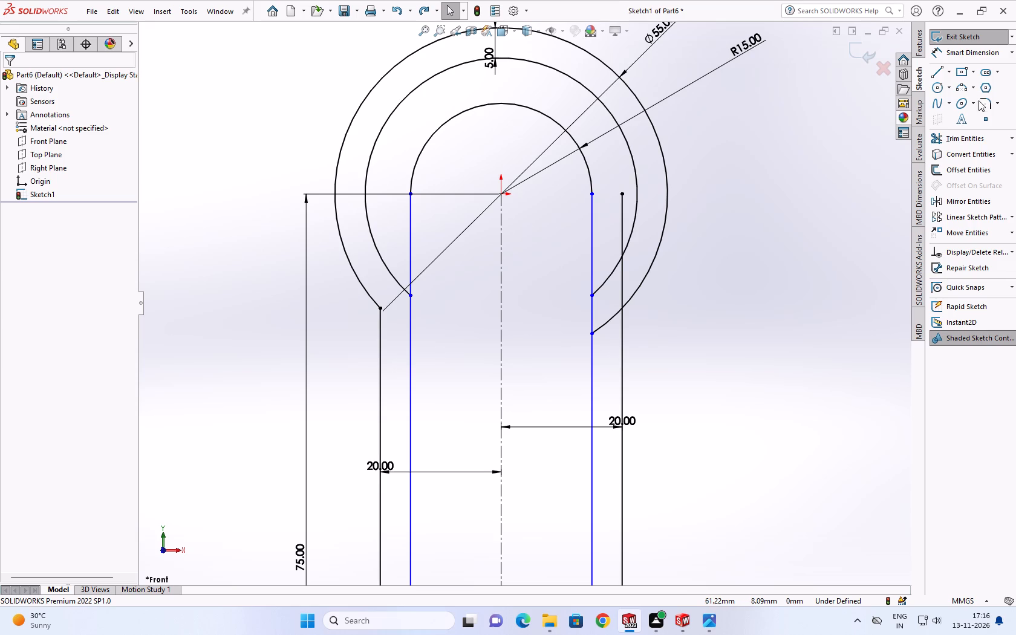
{"action": "left_click", "coordinate": [960, 137]}
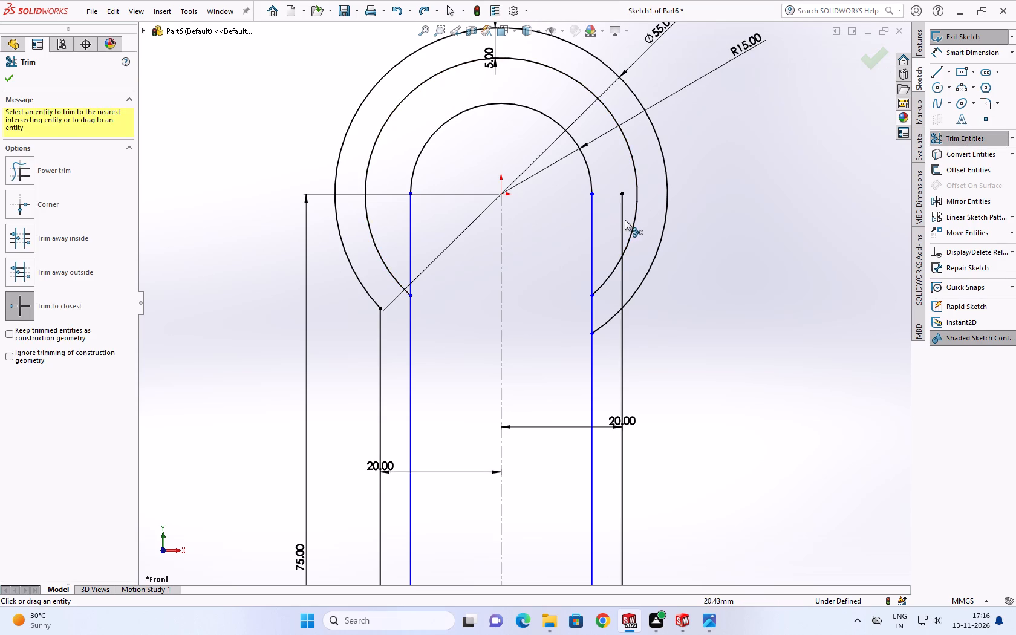
{"action": "left_click", "coordinate": [624, 221]}
{"action": "scroll", "coordinate": [625, 259], "scroll_direction": "up", "scroll_amount": 3}
{"action": "scroll", "coordinate": [619, 268], "scroll_direction": "down", "scroll_amount": 2}
{"action": "scroll", "coordinate": [575, 306], "scroll_direction": "down", "scroll_amount": 2}
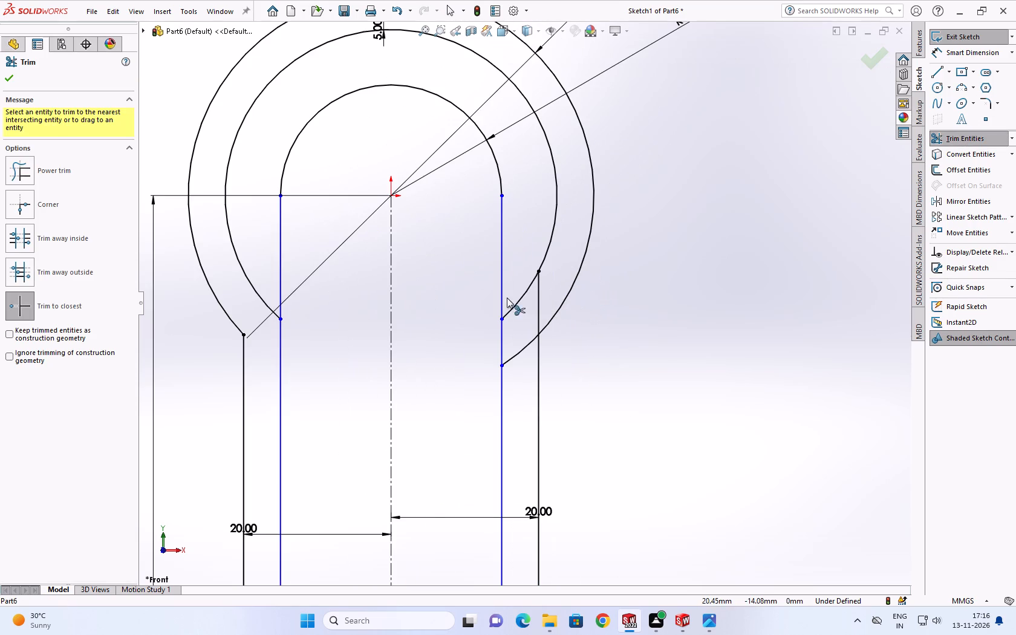
{"action": "left_click", "coordinate": [538, 300]}
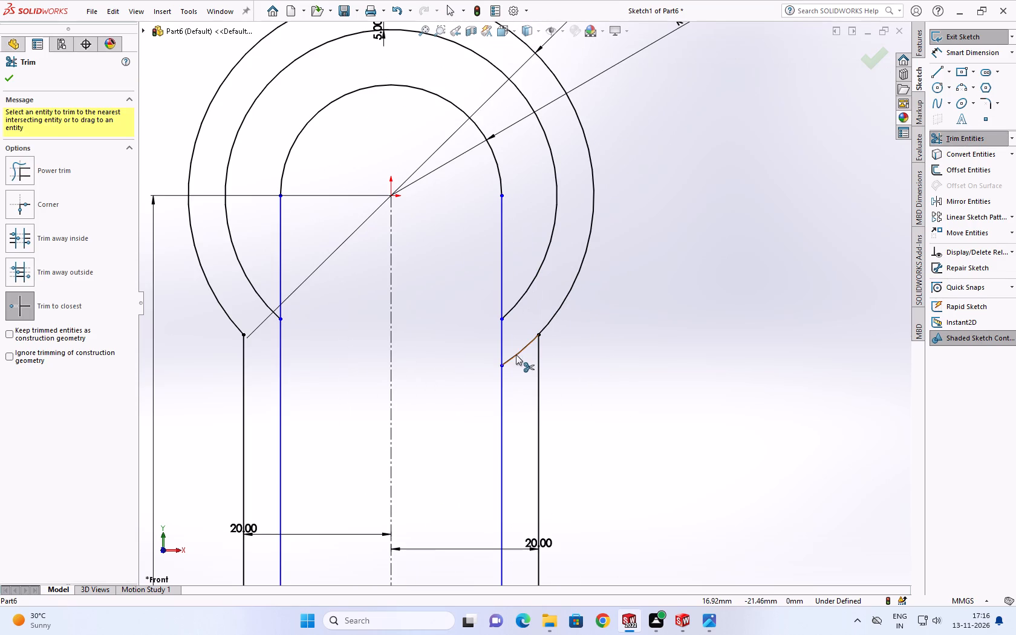
{"action": "left_click", "coordinate": [516, 355]}
{"action": "scroll", "coordinate": [507, 368], "scroll_direction": "up", "scroll_amount": 3}
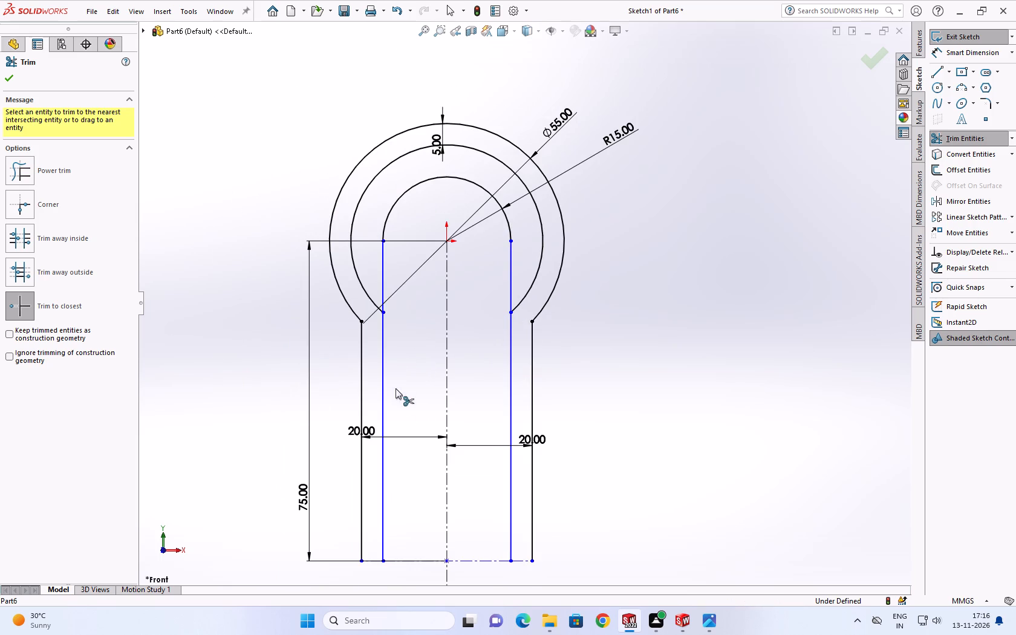
Close the bottom of both legs with 5 mm horizontal solid lines between each outer line and slot side.
{"action": "scroll", "coordinate": [396, 399], "scroll_direction": "down", "scroll_amount": 2}
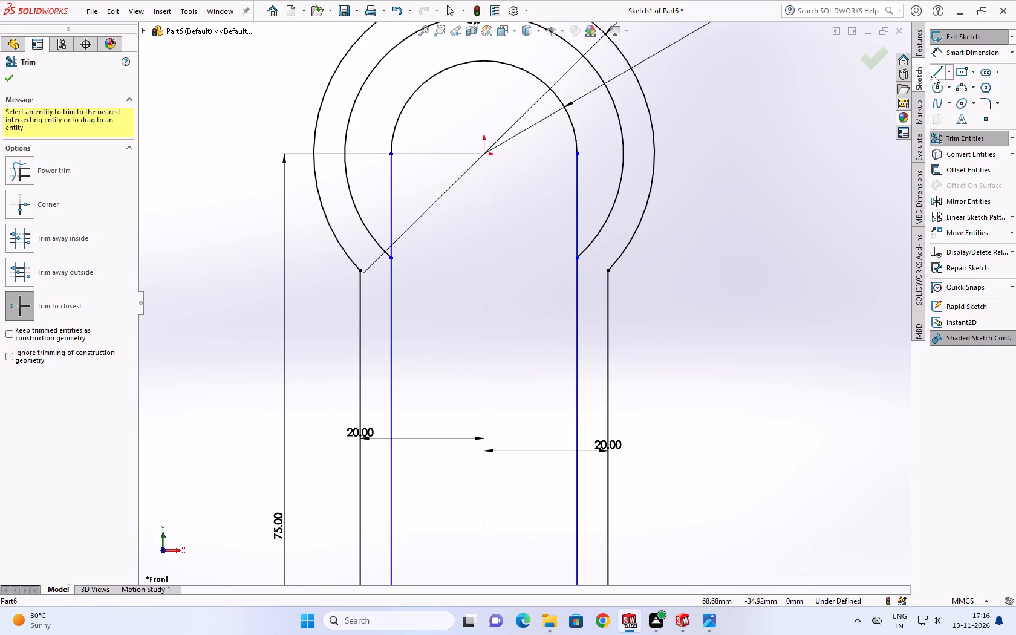
{"action": "scroll", "coordinate": [451, 307], "scroll_direction": "up", "scroll_amount": 4}
{"action": "scroll", "coordinate": [764, 210], "scroll_direction": "down", "scroll_amount": 2}
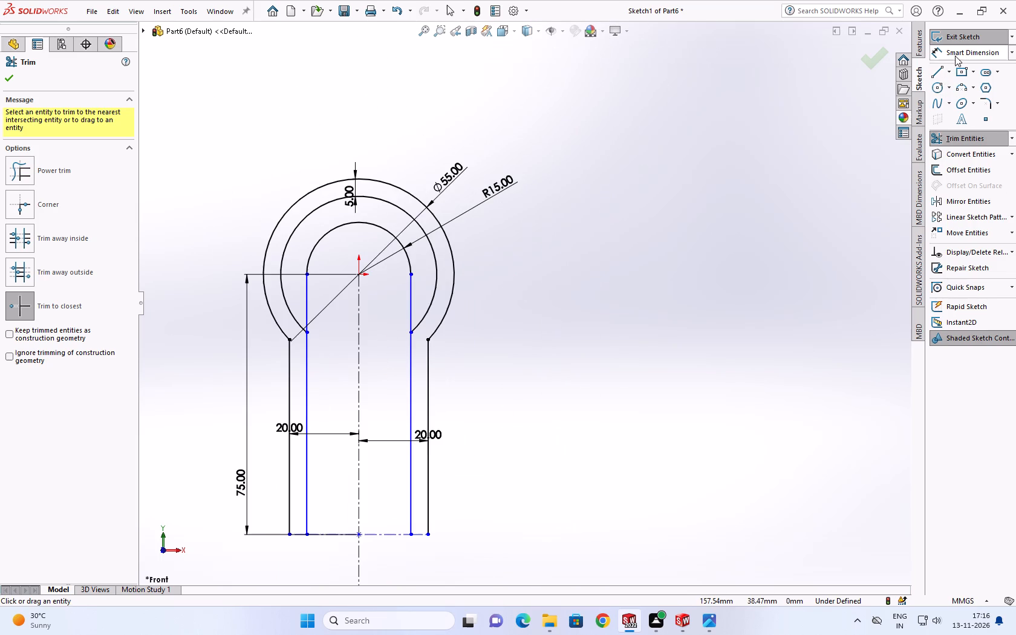
{"action": "left_click", "coordinate": [936, 73]}
{"action": "scroll", "coordinate": [253, 561], "scroll_direction": "down", "scroll_amount": 1}
{"action": "scroll", "coordinate": [316, 542], "scroll_direction": "down", "scroll_amount": 3}
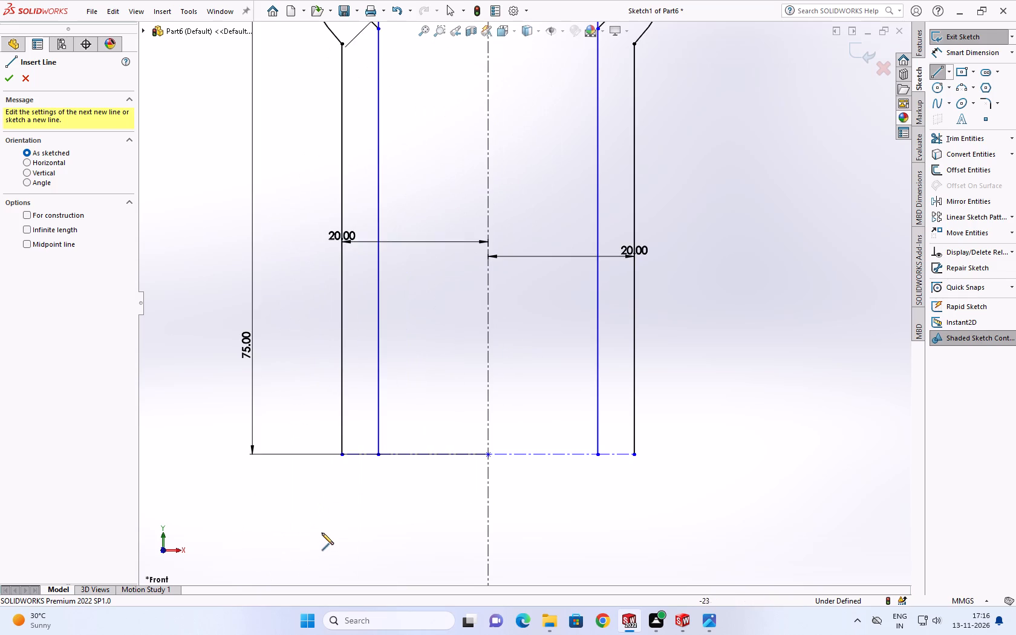
{"action": "left_click", "coordinate": [344, 458]}
{"action": "left_click", "coordinate": [377, 454]}
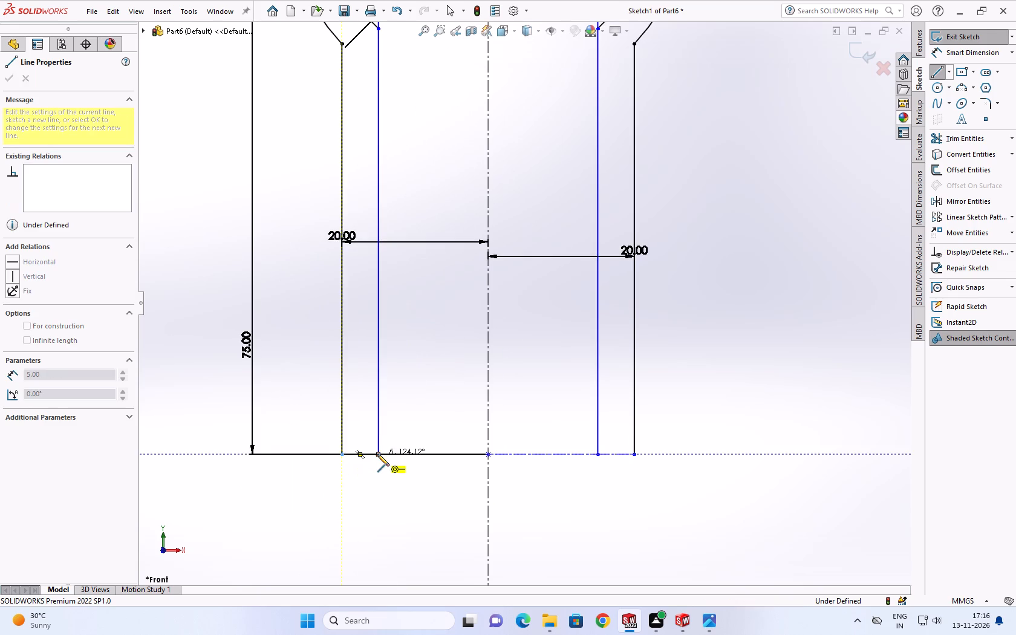
{"action": "left_click", "coordinate": [598, 455]}
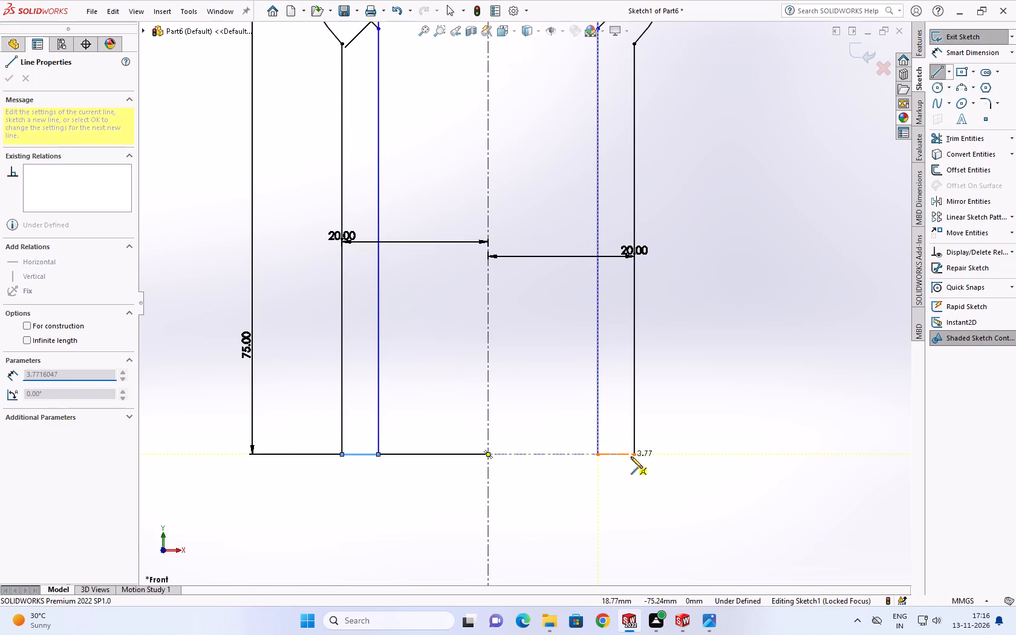
{"action": "left_click", "coordinate": [634, 454]}
{"action": "scroll", "coordinate": [563, 469], "scroll_direction": "up", "scroll_amount": 6}
{"action": "scroll", "coordinate": [497, 277], "scroll_direction": "down", "scroll_amount": 1}
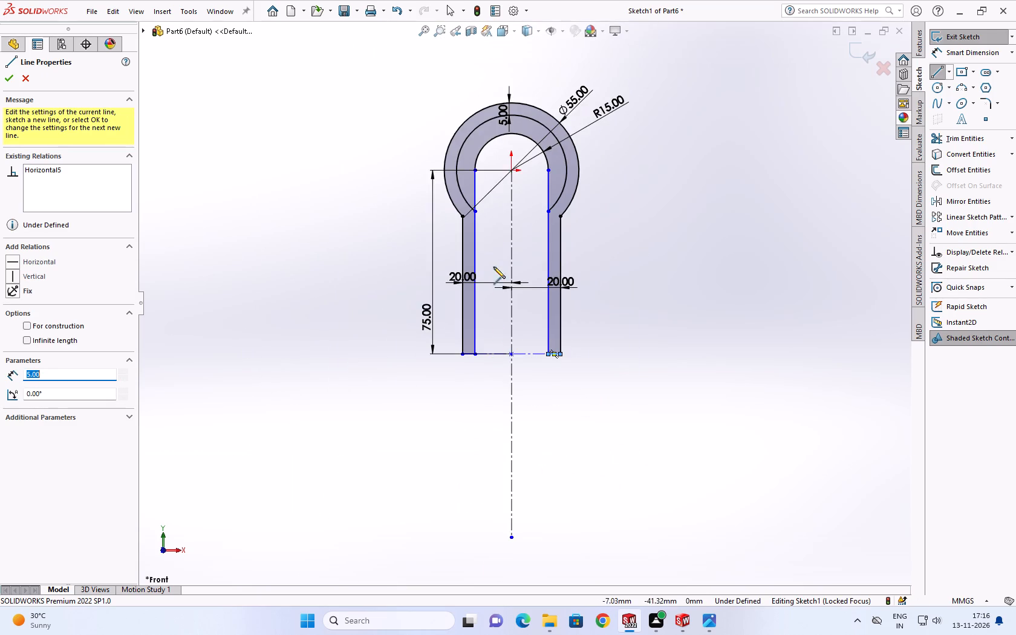
{"action": "scroll", "coordinate": [493, 267], "scroll_direction": "down", "scroll_amount": 3}
{"action": "scroll", "coordinate": [481, 203], "scroll_direction": "down", "scroll_amount": 1}
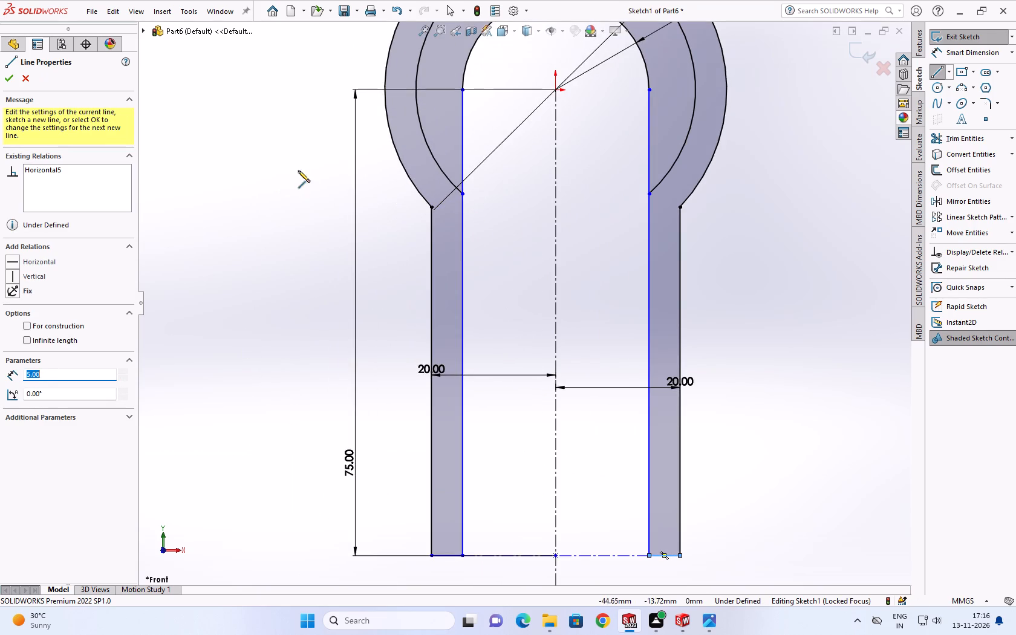
{"action": "left_click", "coordinate": [15, 81]}
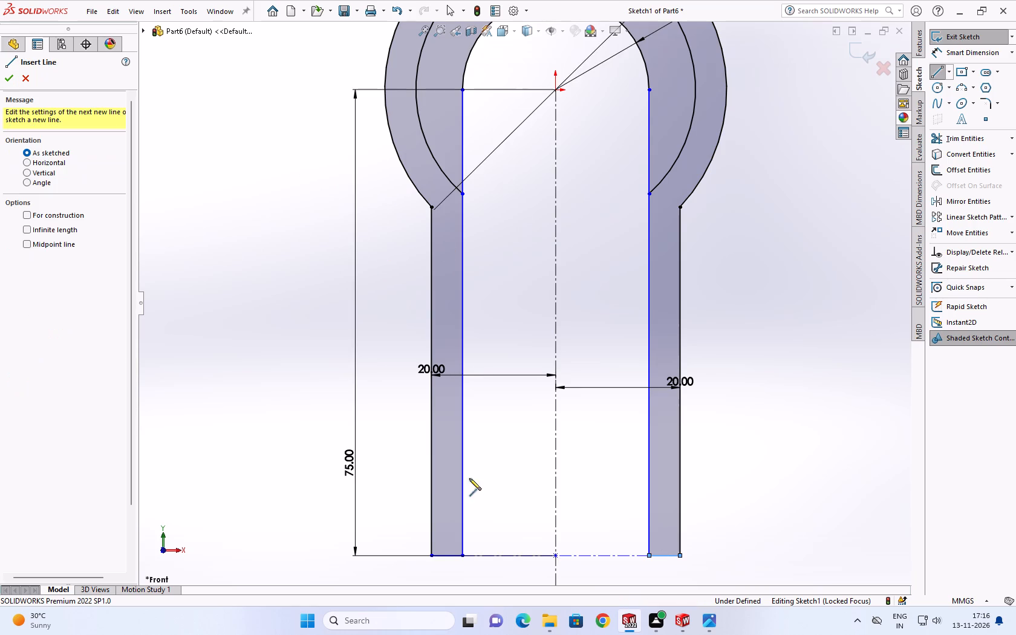
After checking the reference drawing, offset the R15 arc and both slot sides inward by 5 mm, without chain selection or bi-directional offset.
{"action": "scroll", "coordinate": [599, 532], "scroll_direction": "up", "scroll_amount": 5}
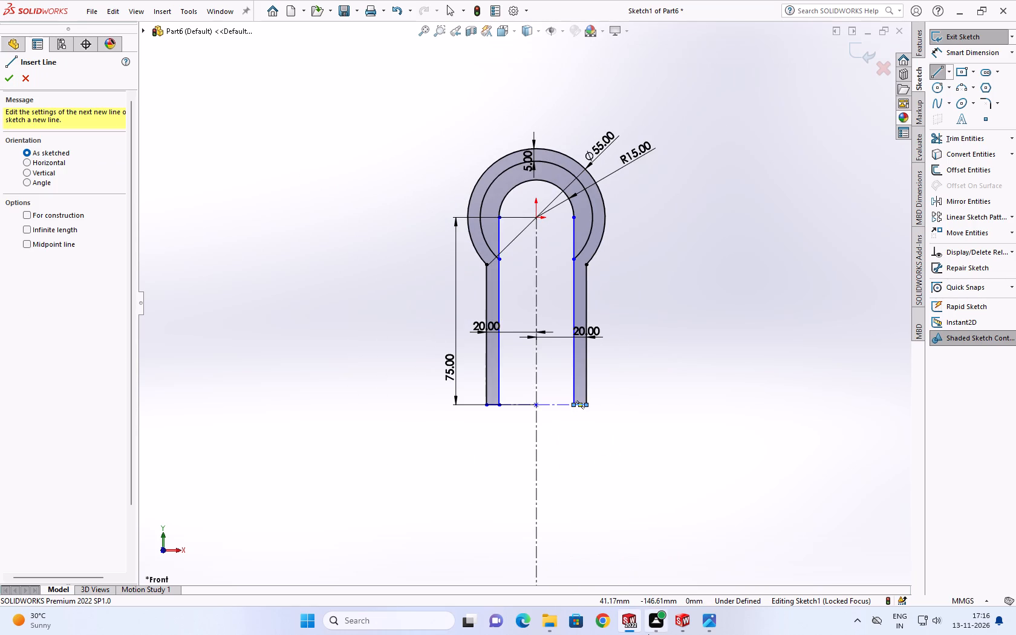
{"action": "left_click", "coordinate": [714, 617]}
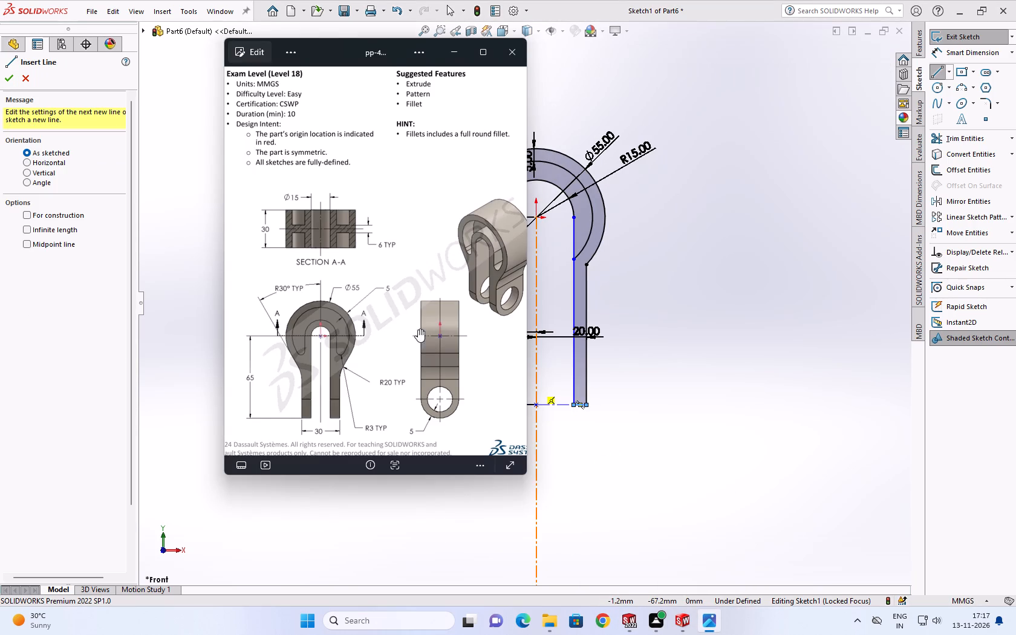
{"action": "scroll", "coordinate": [406, 332], "scroll_direction": "up", "scroll_amount": 1}
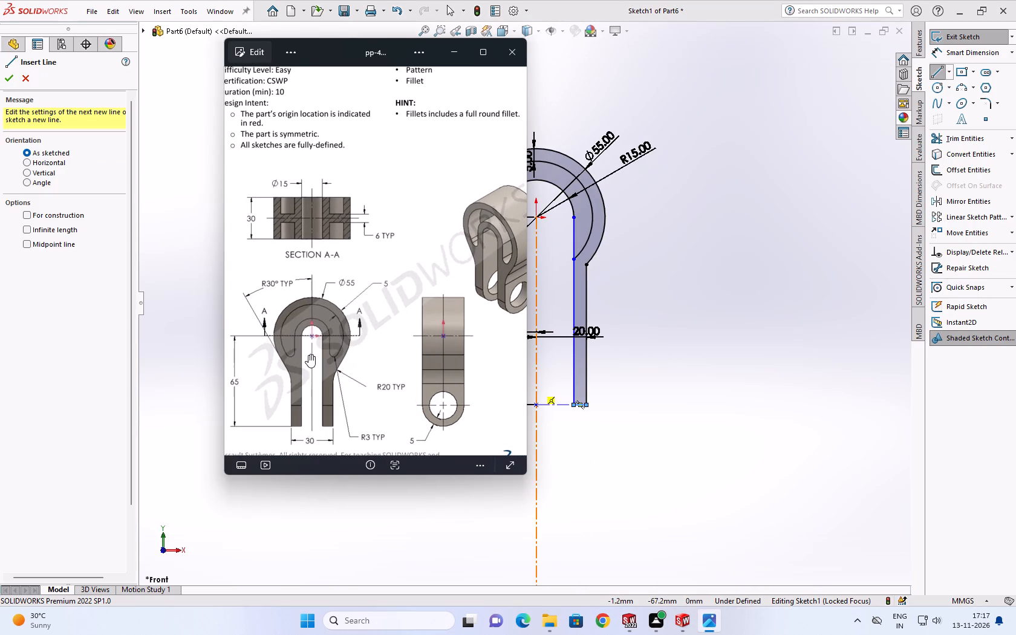
{"action": "scroll", "coordinate": [366, 324], "scroll_direction": "up", "scroll_amount": 1}
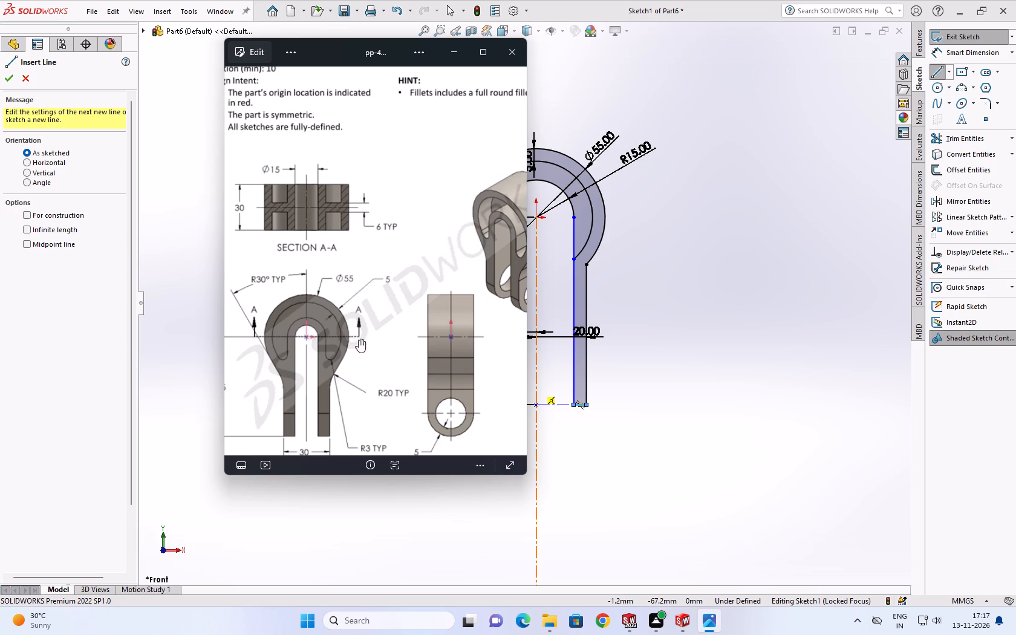
{"action": "left_click", "coordinate": [5, 80]}
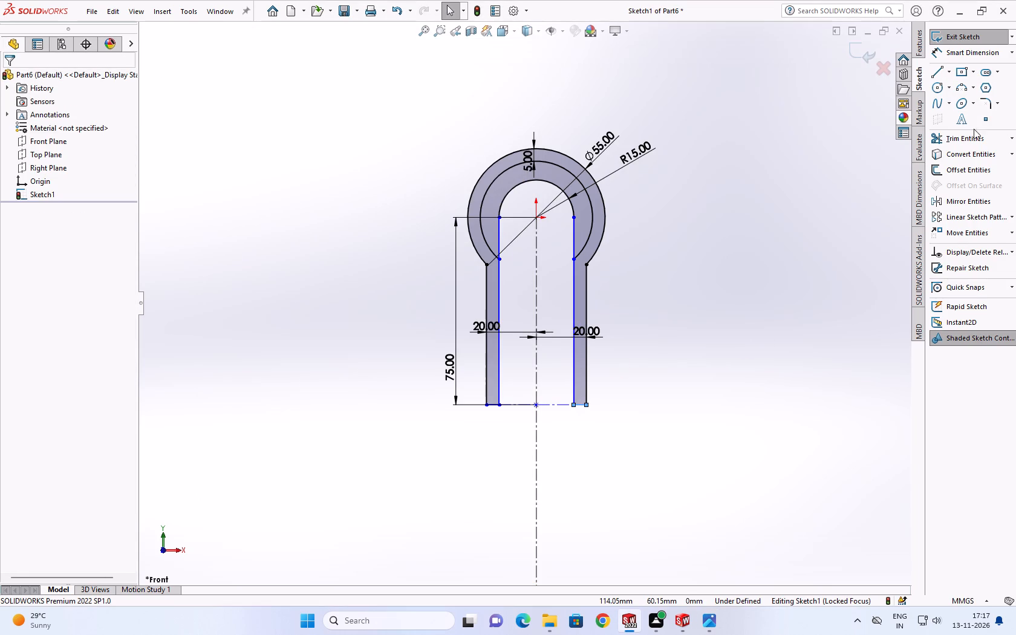
{"action": "left_click", "coordinate": [969, 170]}
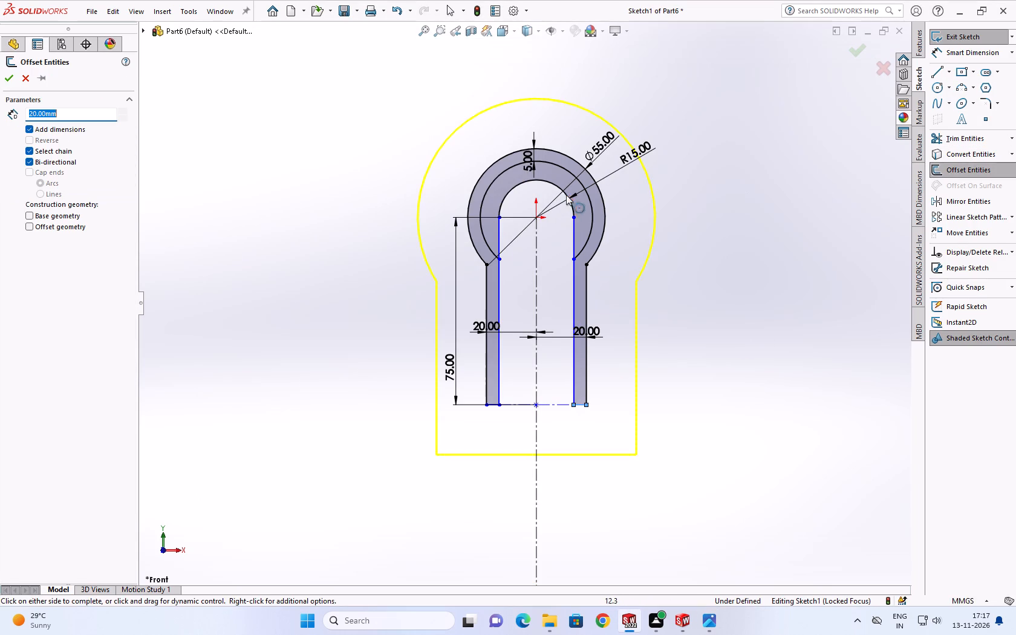
{"action": "left_click", "coordinate": [30, 150]}
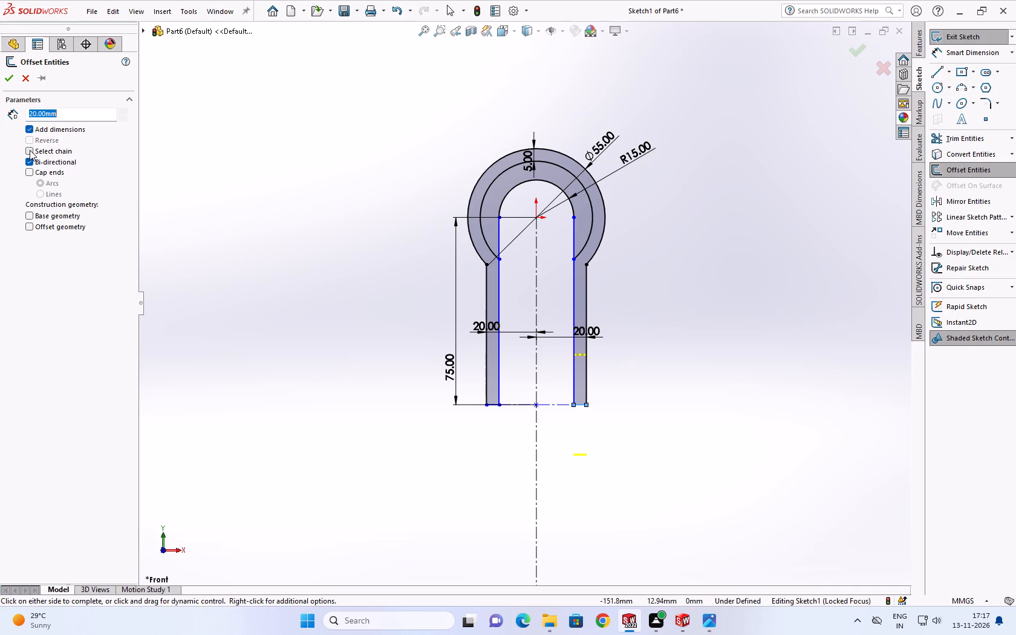
{"action": "left_click", "coordinate": [524, 184]}
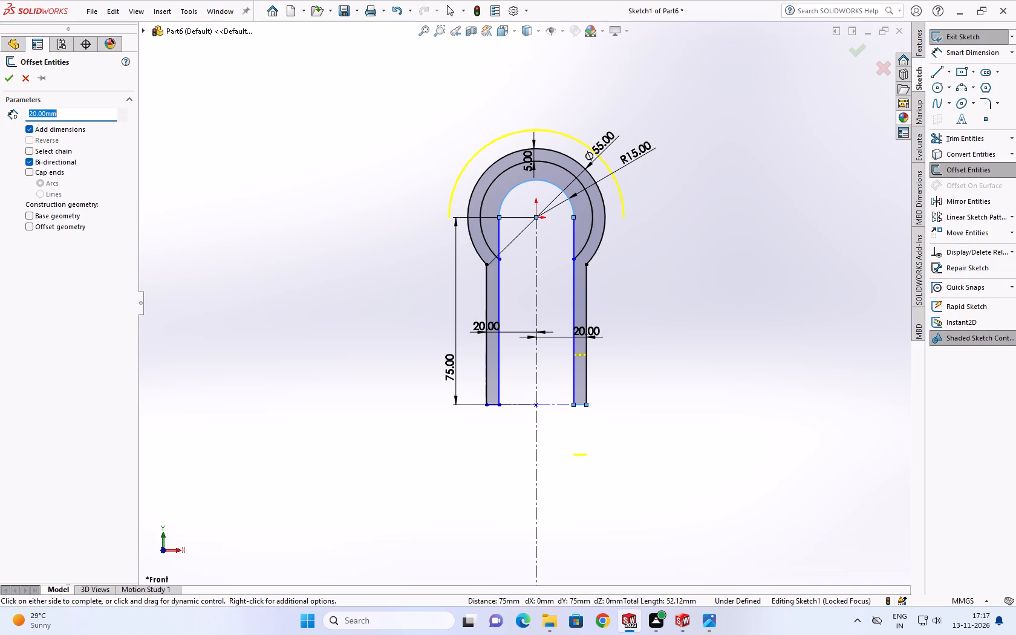
{"action": "key", "text": "5"}
{"action": "key", "text": "Return"}
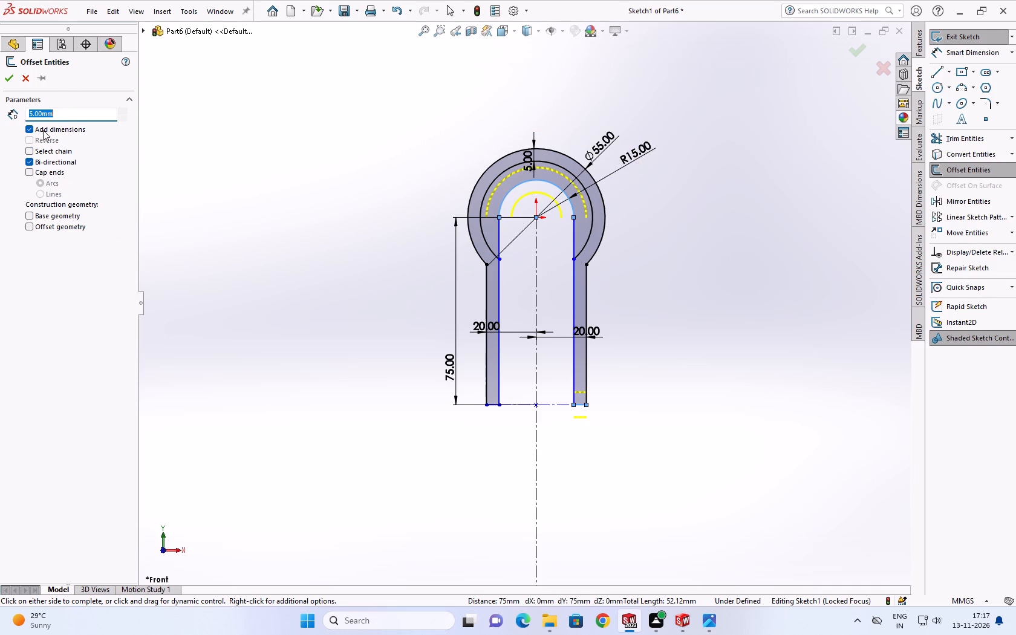
{"action": "left_click", "coordinate": [28, 158]}
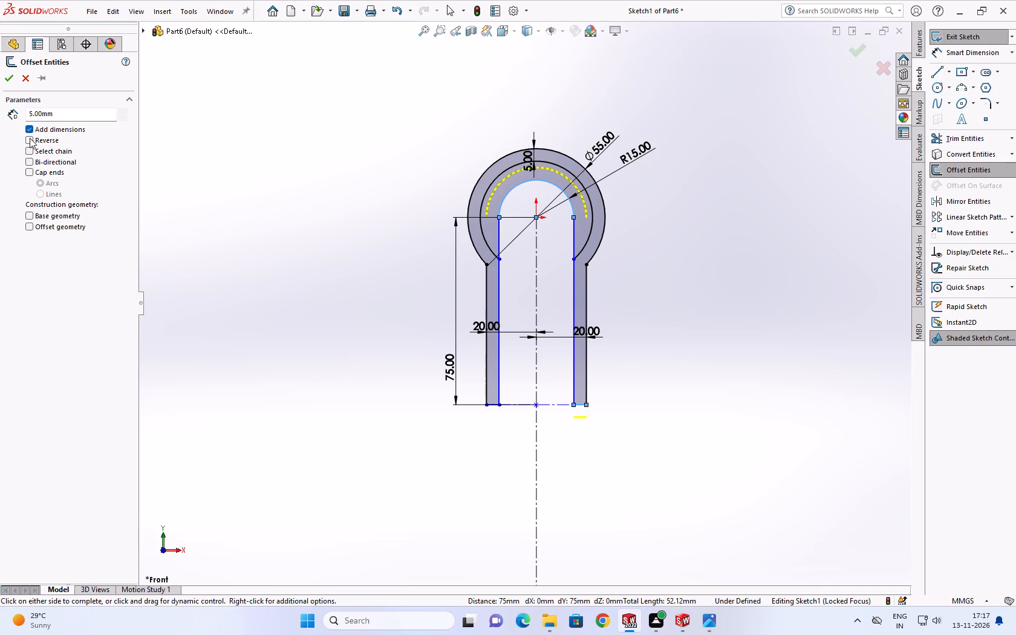
{"action": "left_click", "coordinate": [30, 135]}
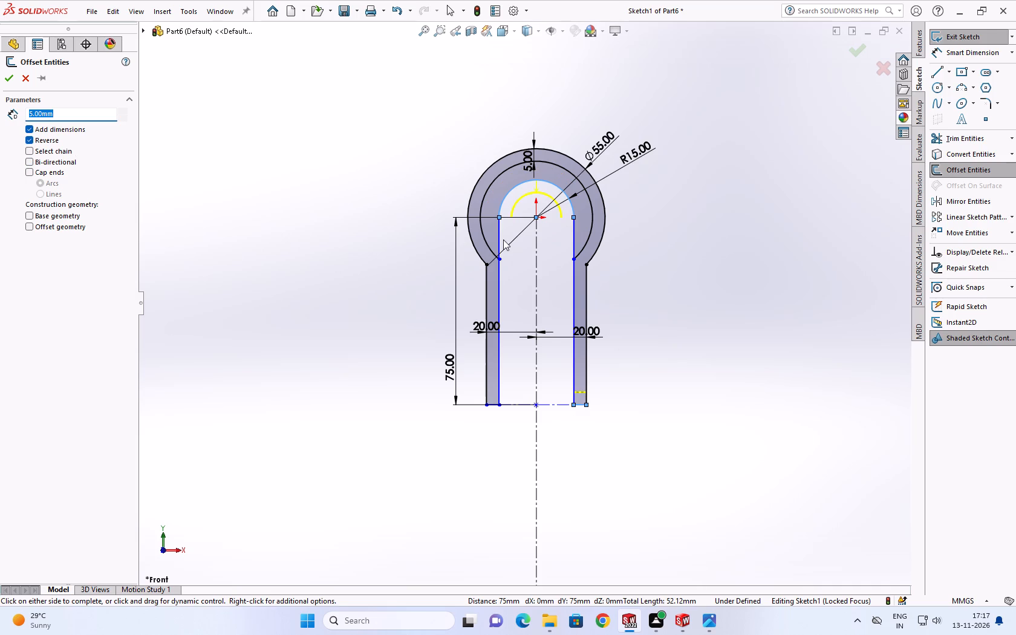
{"action": "left_click", "coordinate": [497, 239]}
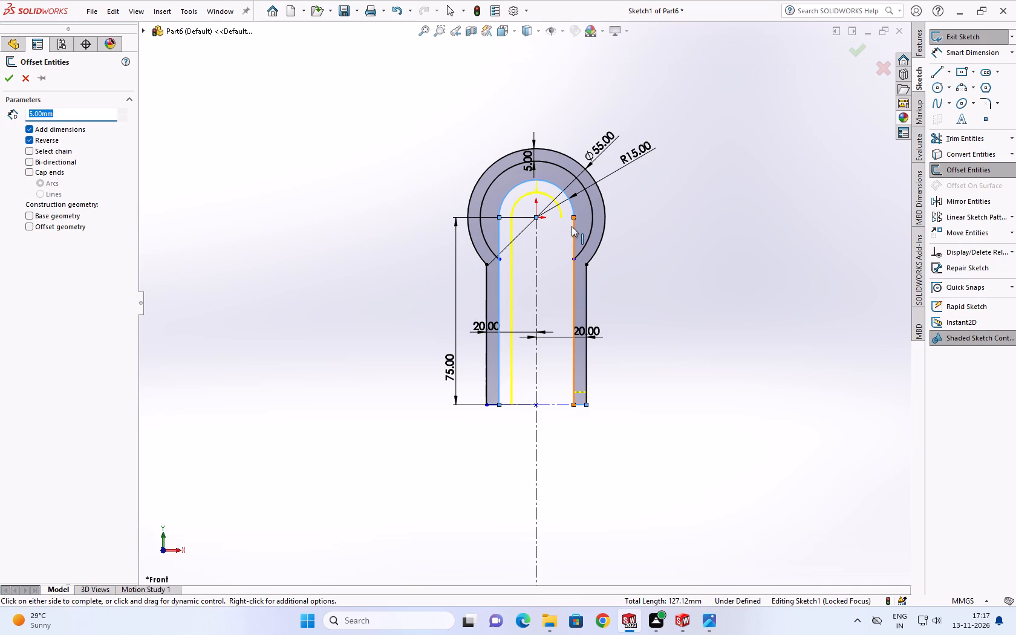
{"action": "left_click", "coordinate": [572, 226]}
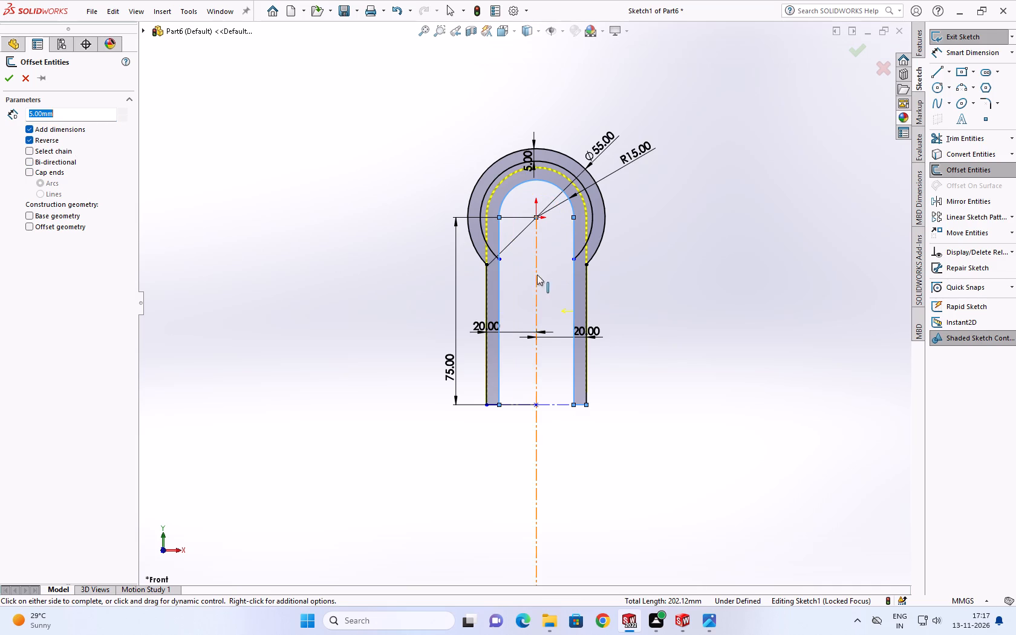
{"action": "left_click", "coordinate": [25, 142]}
{"action": "scroll", "coordinate": [472, 272], "scroll_direction": "down", "scroll_amount": 1}
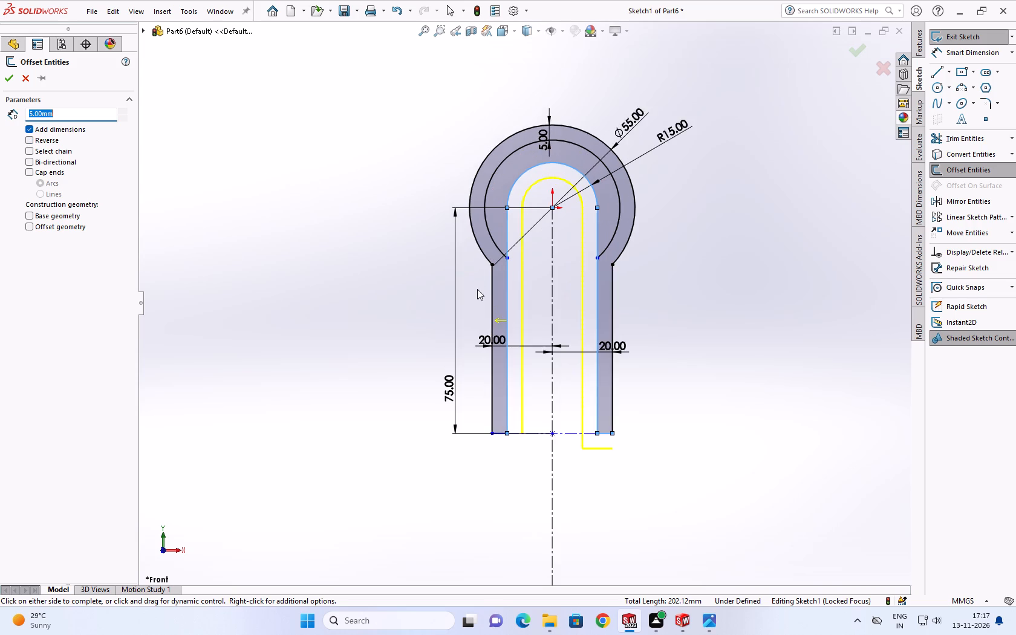
{"action": "scroll", "coordinate": [502, 324], "scroll_direction": "down", "scroll_amount": 2}
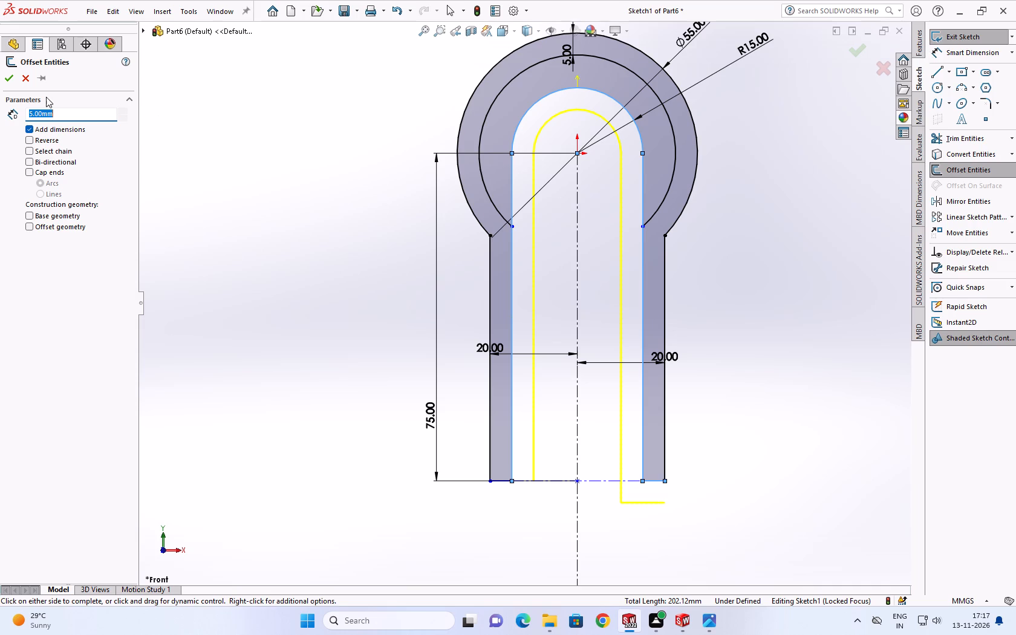
{"action": "left_click", "coordinate": [7, 82]}
Trim away the stray horizontal offset line below the right leg and the right inner offset line's extension below the leg ends.
{"action": "scroll", "coordinate": [718, 274], "scroll_direction": "down", "scroll_amount": 3}
{"action": "scroll", "coordinate": [608, 289], "scroll_direction": "up", "scroll_amount": 3}
{"action": "scroll", "coordinate": [483, 275], "scroll_direction": "down", "scroll_amount": 3}
{"action": "scroll", "coordinate": [365, 230], "scroll_direction": "down", "scroll_amount": 1}
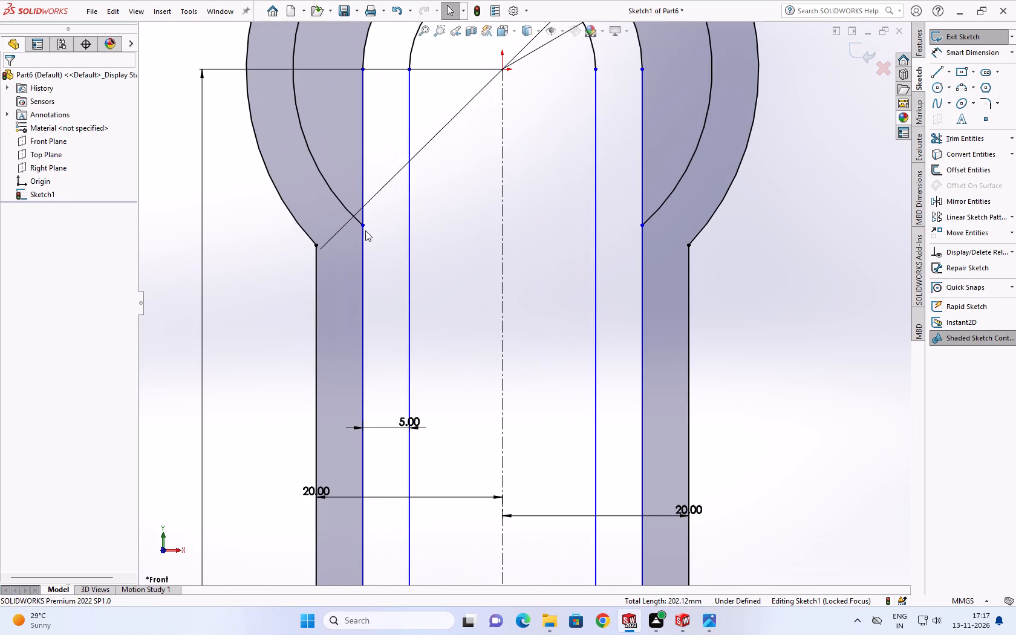
{"action": "scroll", "coordinate": [364, 230], "scroll_direction": "down", "scroll_amount": 2}
{"action": "scroll", "coordinate": [372, 244], "scroll_direction": "up", "scroll_amount": 7}
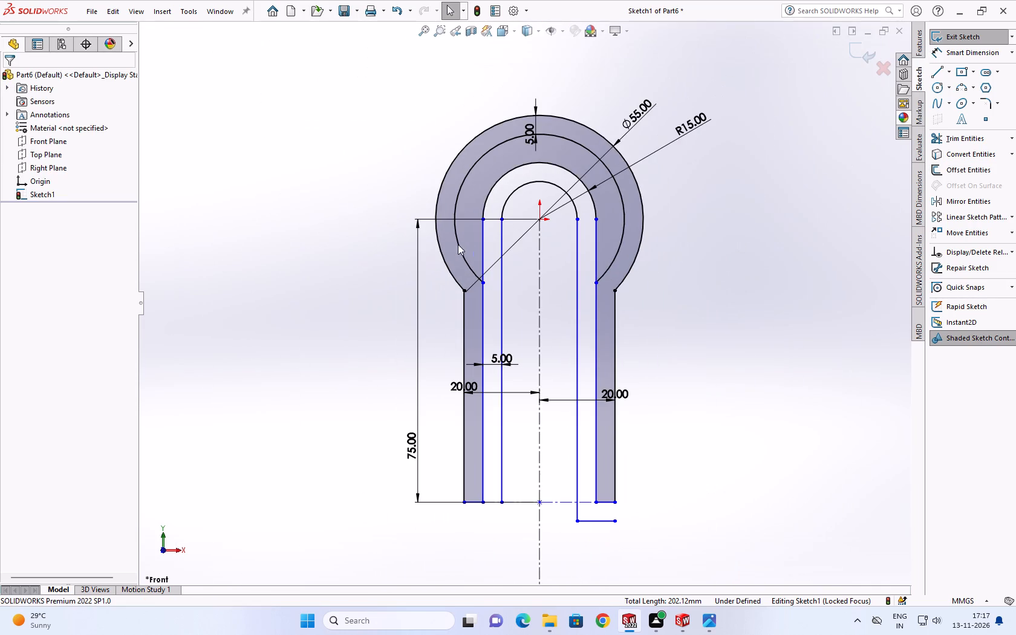
{"action": "scroll", "coordinate": [474, 310], "scroll_direction": "down", "scroll_amount": 3}
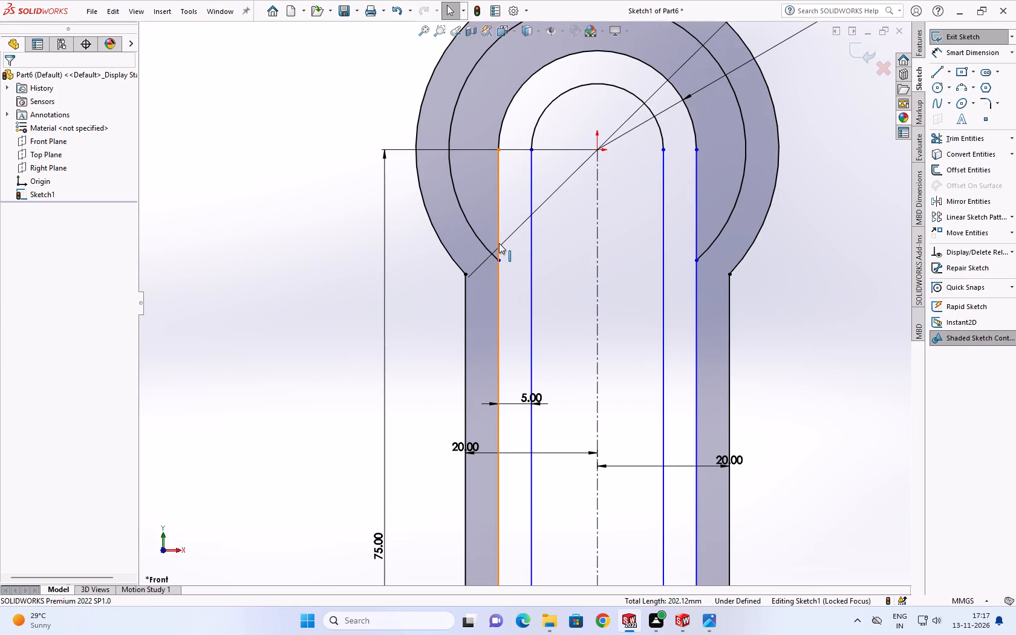
{"action": "scroll", "coordinate": [500, 305], "scroll_direction": "up", "scroll_amount": 3}
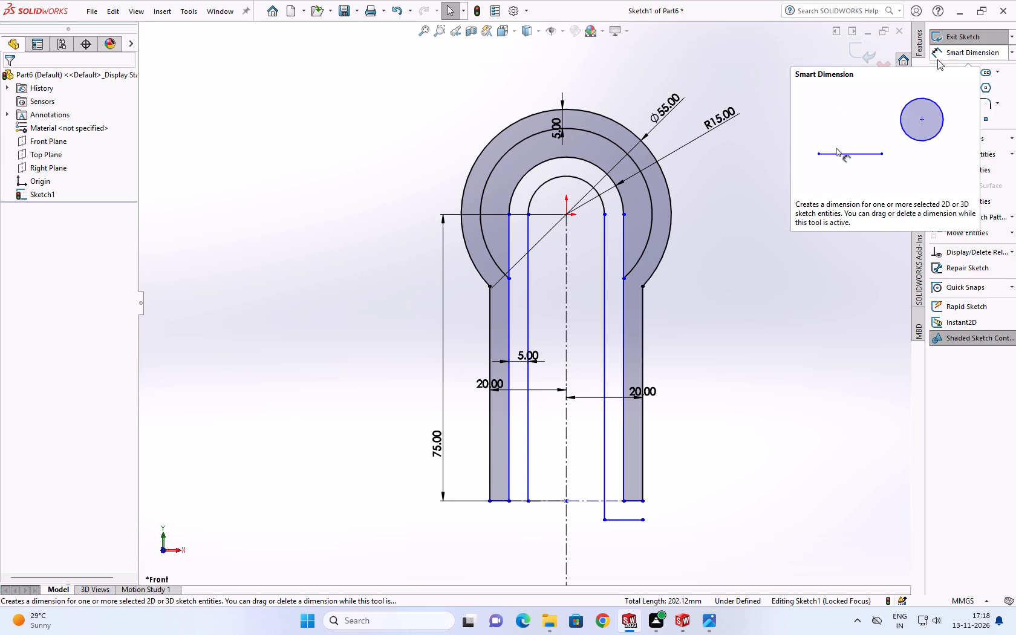
{"action": "left_click", "coordinate": [942, 134]}
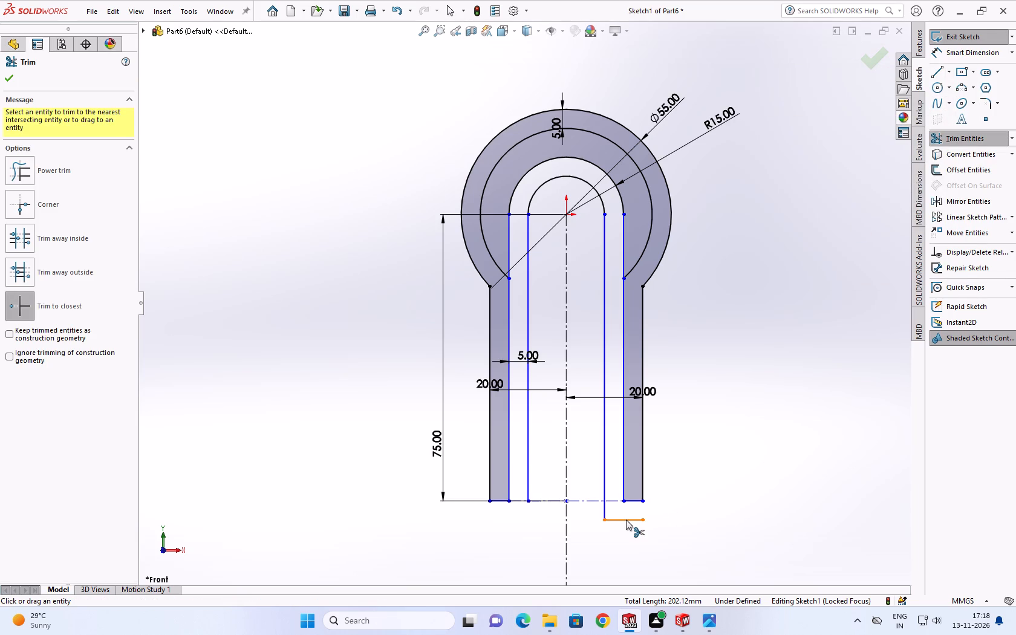
{"action": "left_click", "coordinate": [626, 519]}
{"action": "left_click", "coordinate": [600, 512]}
{"action": "left_click", "coordinate": [602, 510]}
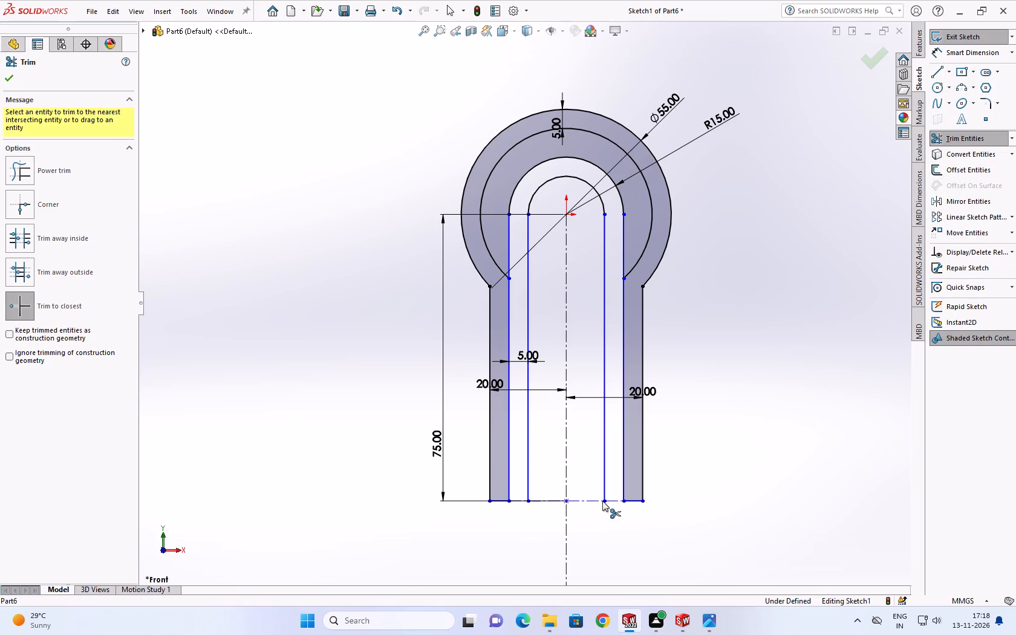
{"action": "scroll", "coordinate": [602, 499], "scroll_direction": "up", "scroll_amount": 3}
{"action": "scroll", "coordinate": [588, 442], "scroll_direction": "down", "scroll_amount": 3}
{"action": "scroll", "coordinate": [531, 271], "scroll_direction": "down", "scroll_amount": 1}
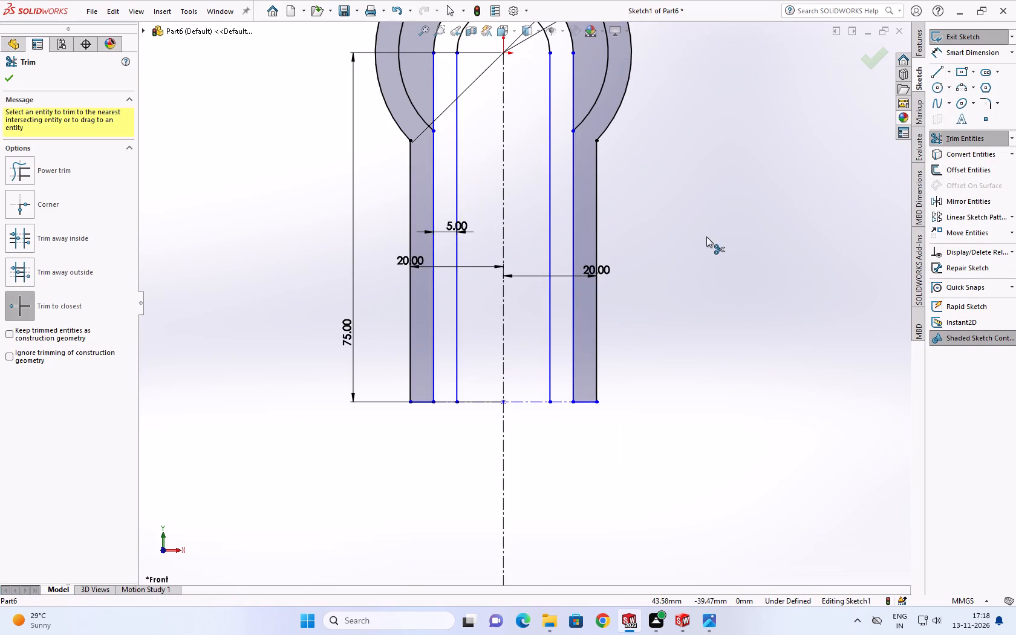
Delete both 20 mm dimensions from the centerline to the outer leg lines and the 5 mm offset dimension between the legs.
{"action": "scroll", "coordinate": [579, 250], "scroll_direction": "down", "scroll_amount": 1}
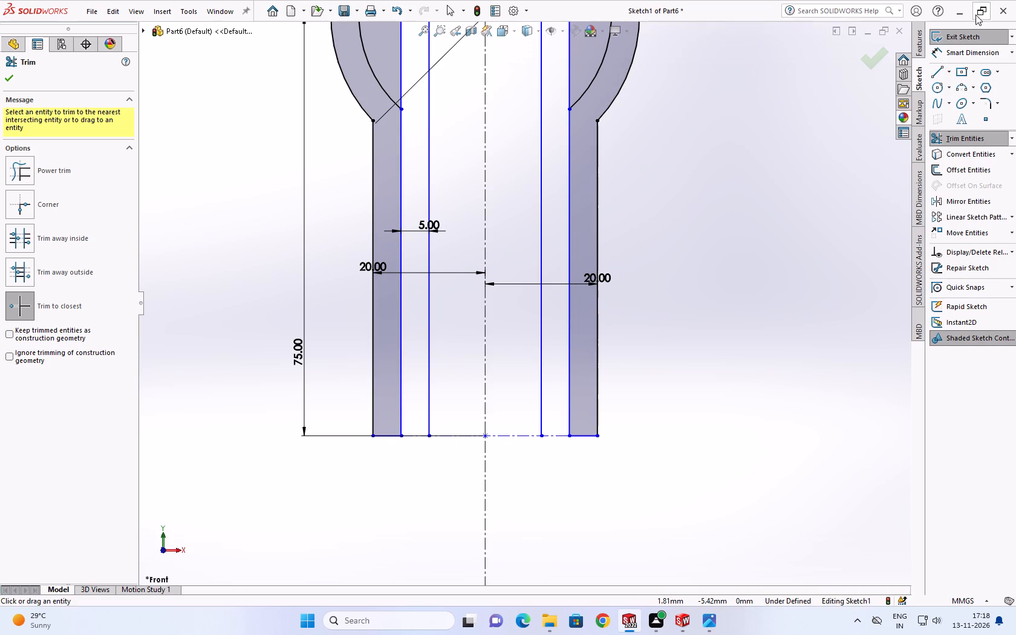
{"action": "key", "text": "Escape"}
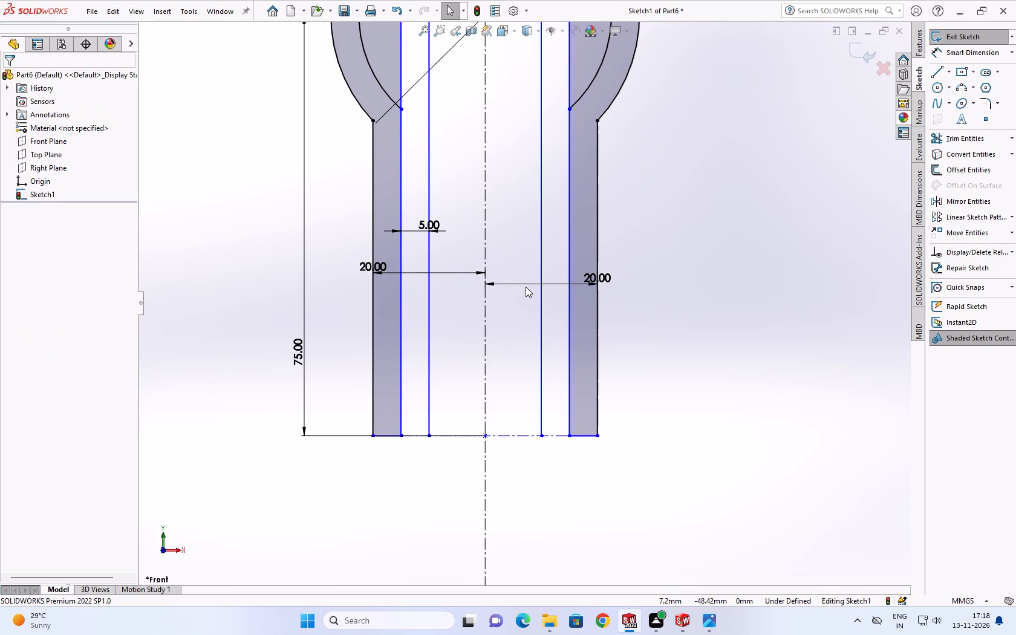
{"action": "left_click", "coordinate": [525, 284]}
{"action": "key", "text": "Delete"}
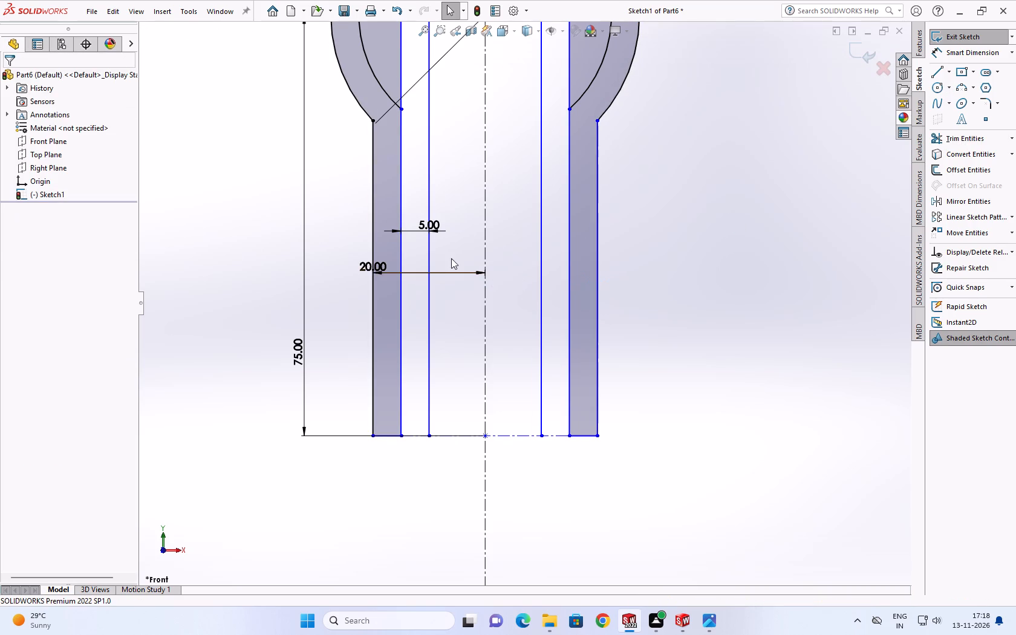
{"action": "left_click", "coordinate": [448, 272]}
{"action": "key", "text": "Delete"}
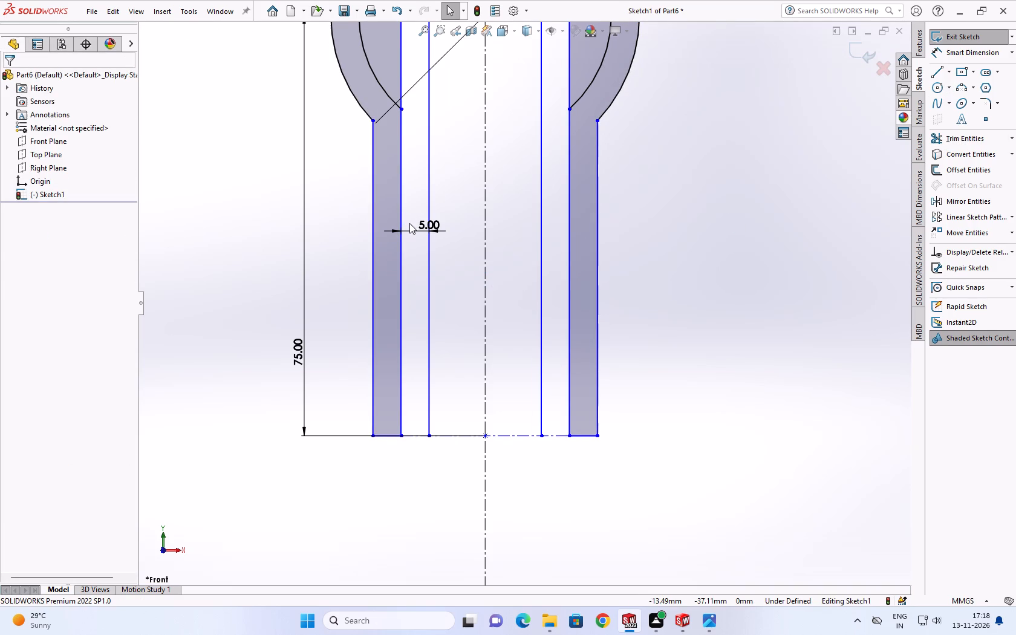
{"action": "left_click", "coordinate": [408, 230]}
{"action": "key", "text": "Delete"}
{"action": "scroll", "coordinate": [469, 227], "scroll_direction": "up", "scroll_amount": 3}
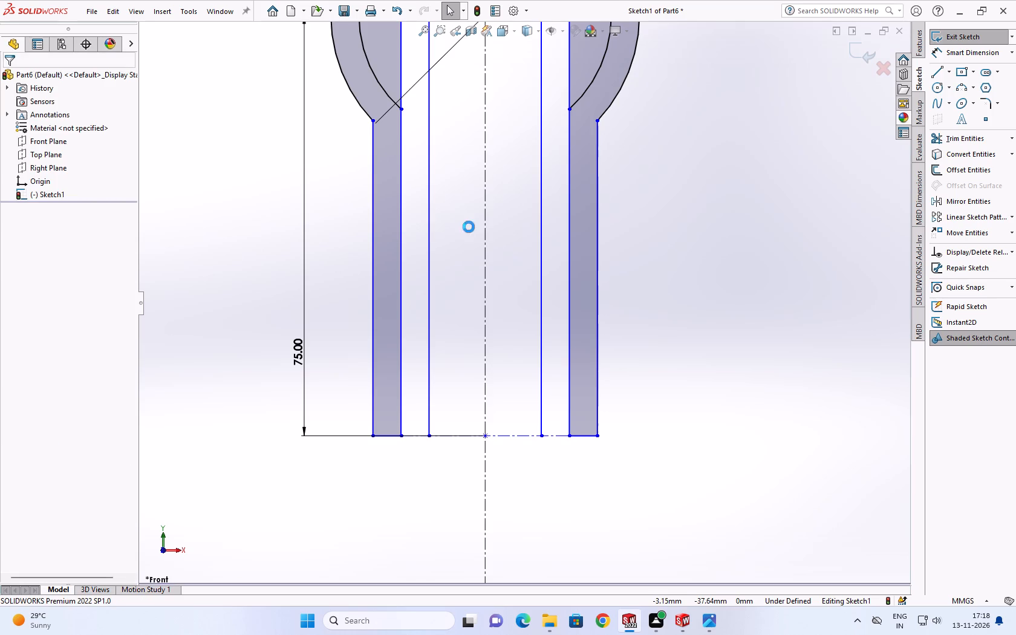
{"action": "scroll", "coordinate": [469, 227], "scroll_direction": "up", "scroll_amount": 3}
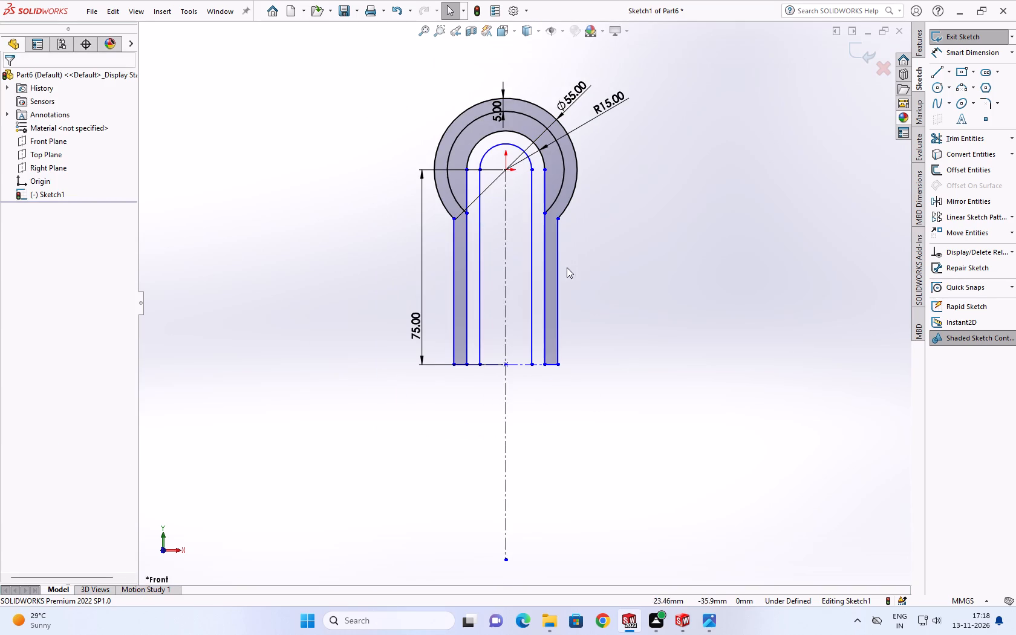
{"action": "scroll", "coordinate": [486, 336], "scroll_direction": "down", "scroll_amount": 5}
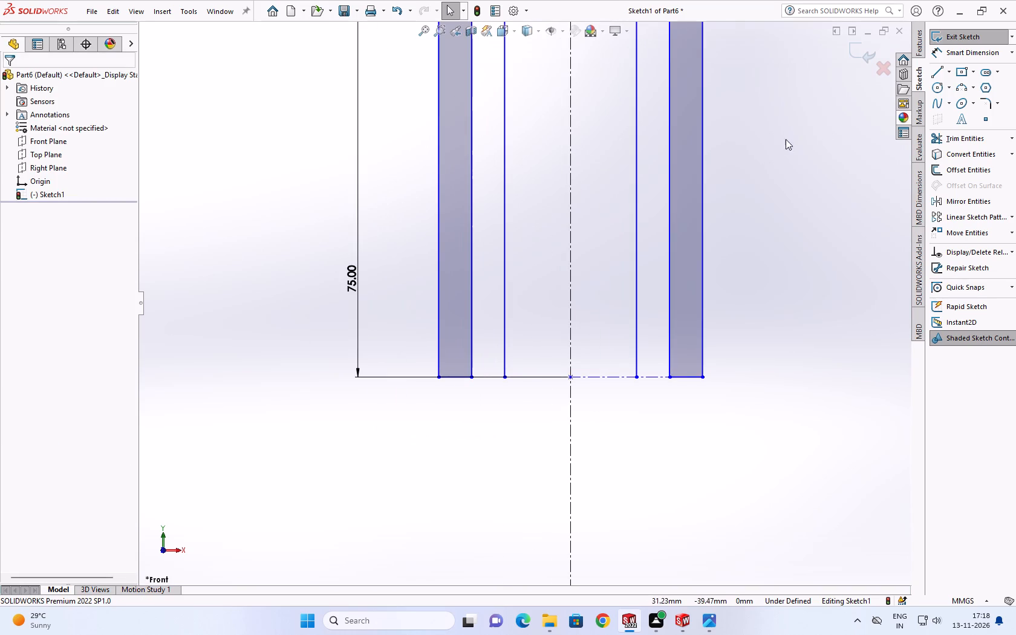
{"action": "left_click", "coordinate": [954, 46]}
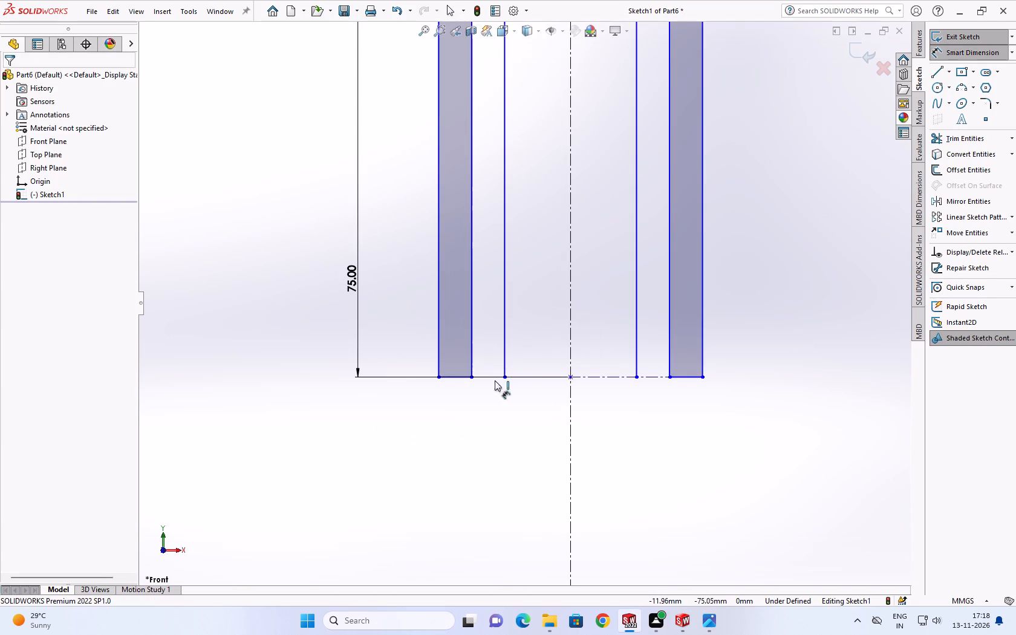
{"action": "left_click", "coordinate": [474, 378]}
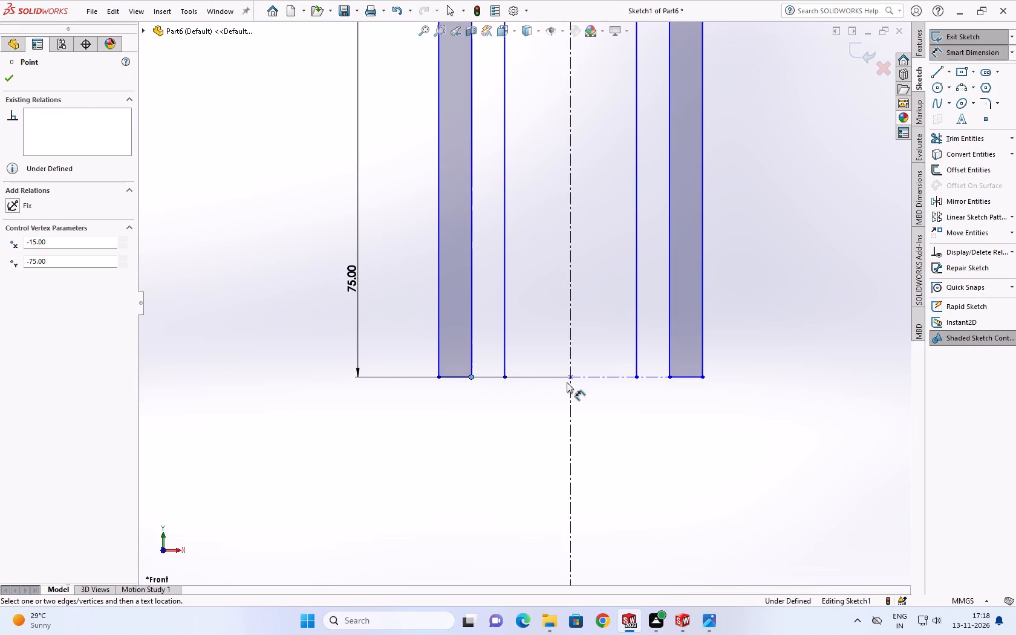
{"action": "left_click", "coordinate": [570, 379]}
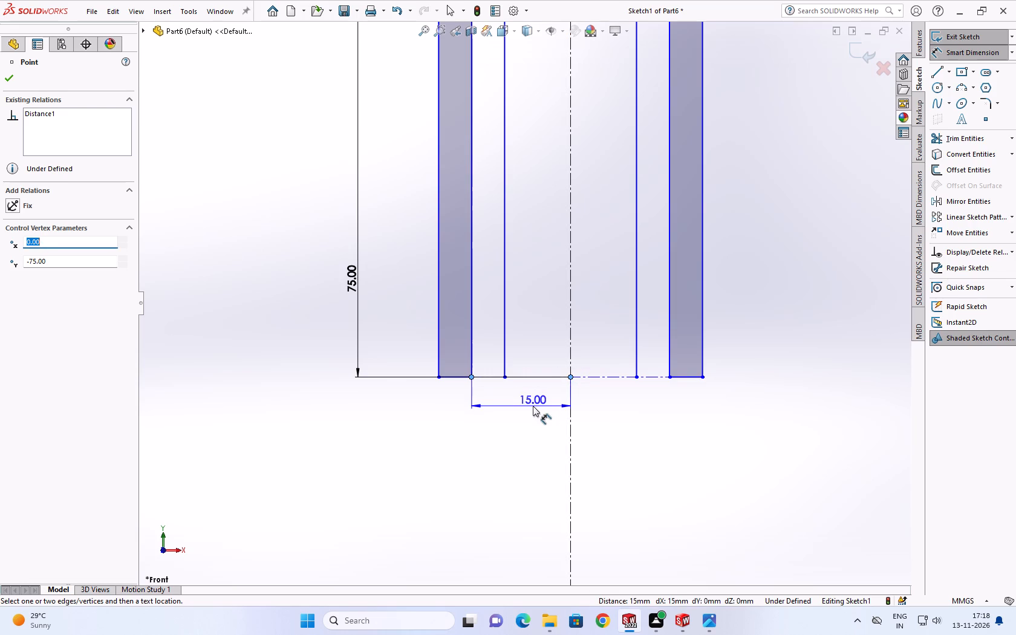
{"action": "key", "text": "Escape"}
Trim away both outer leg lines below the 55 mm arc and the short horizontal lines joining them to the slot sides.
{"action": "scroll", "coordinate": [515, 396], "scroll_direction": "up", "scroll_amount": 4}
{"action": "scroll", "coordinate": [495, 330], "scroll_direction": "down", "scroll_amount": 1}
{"action": "scroll", "coordinate": [495, 282], "scroll_direction": "down", "scroll_amount": 2}
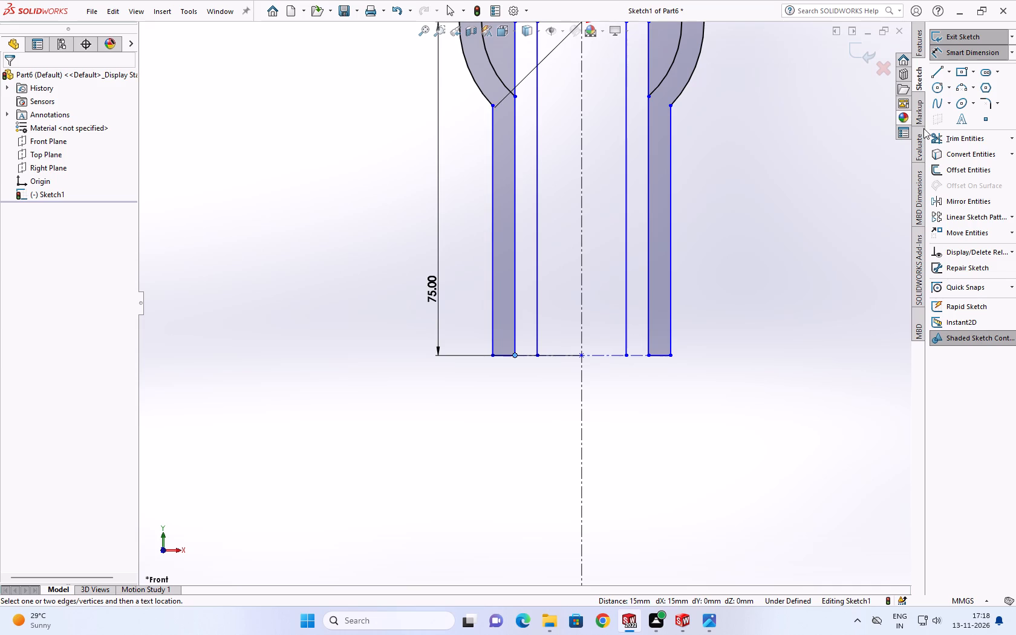
{"action": "left_click", "coordinate": [966, 144]}
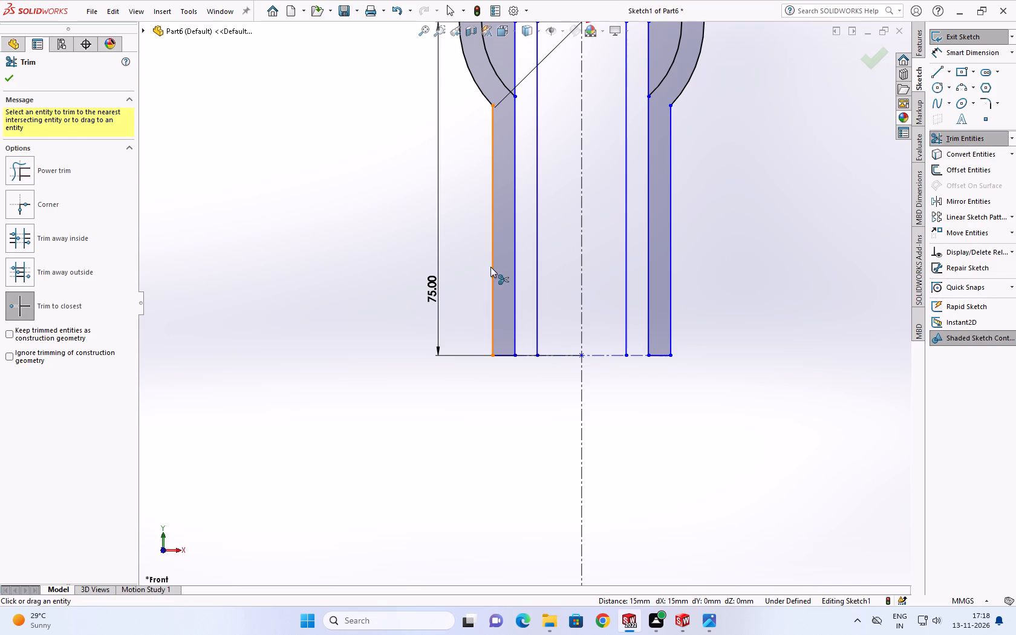
{"action": "left_click", "coordinate": [490, 267]}
{"action": "left_click", "coordinate": [668, 215]}
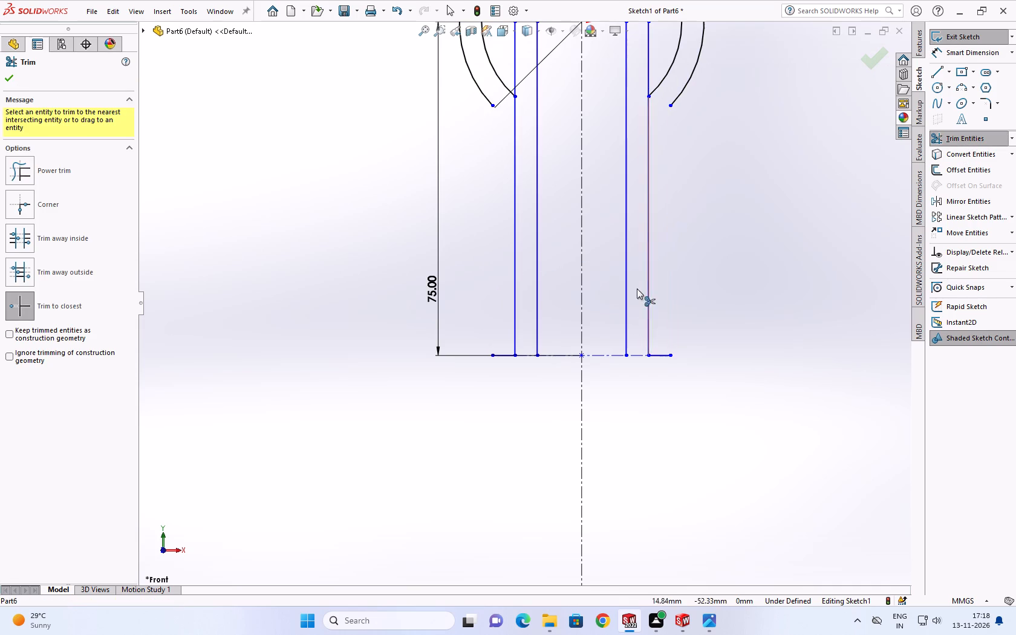
{"action": "left_click", "coordinate": [656, 353]}
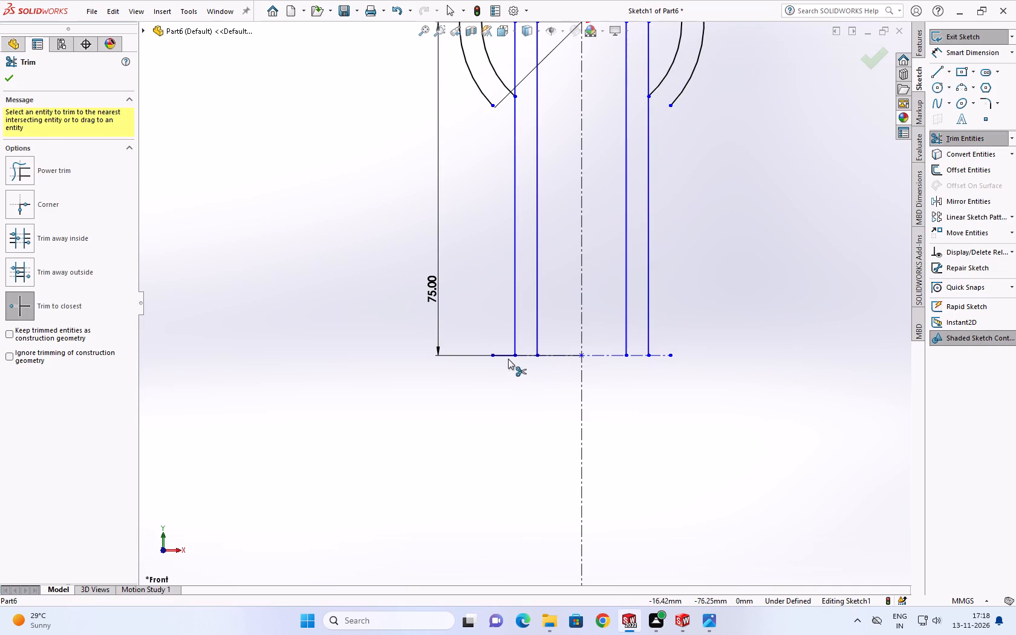
{"action": "left_click", "coordinate": [508, 357]}
Close the bottoms of both legs with 5 mm horizontal lines between each R15 slot side and its inner offset line.
{"action": "left_click", "coordinate": [940, 67]}
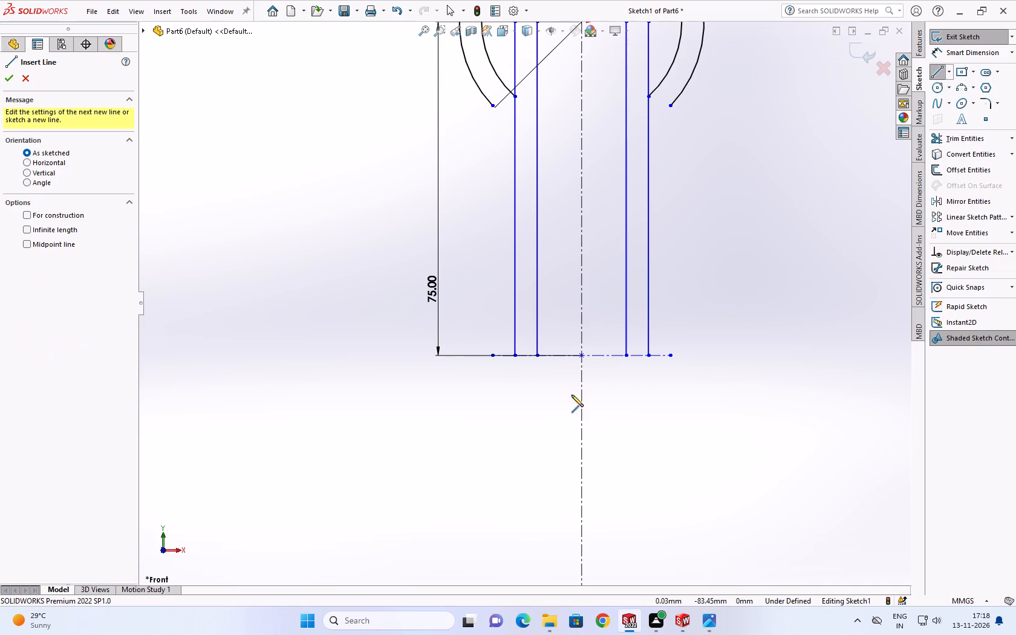
{"action": "left_click", "coordinate": [514, 358]}
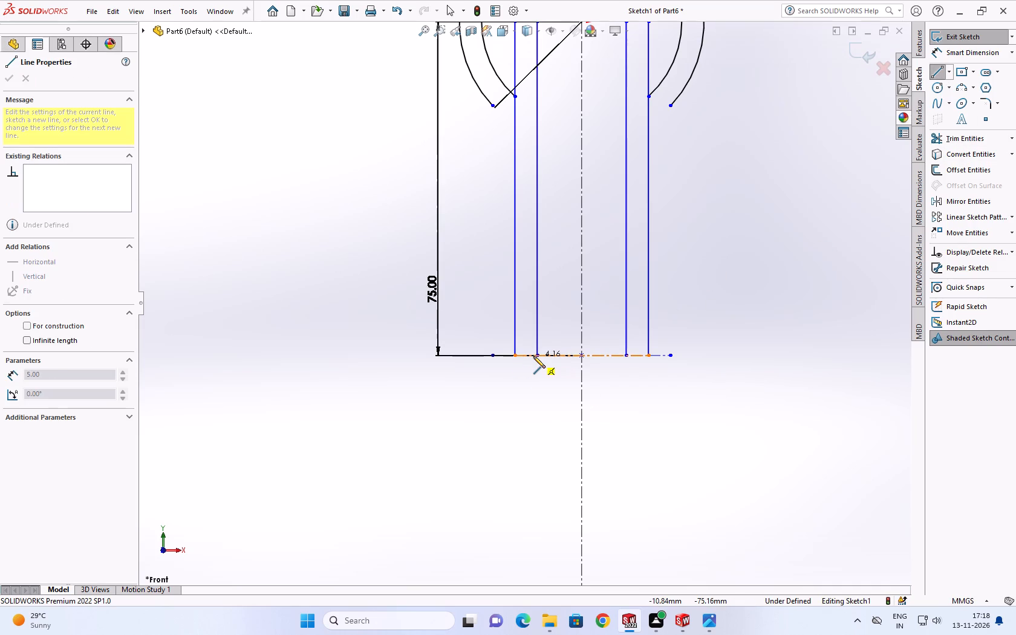
{"action": "left_click", "coordinate": [537, 355]}
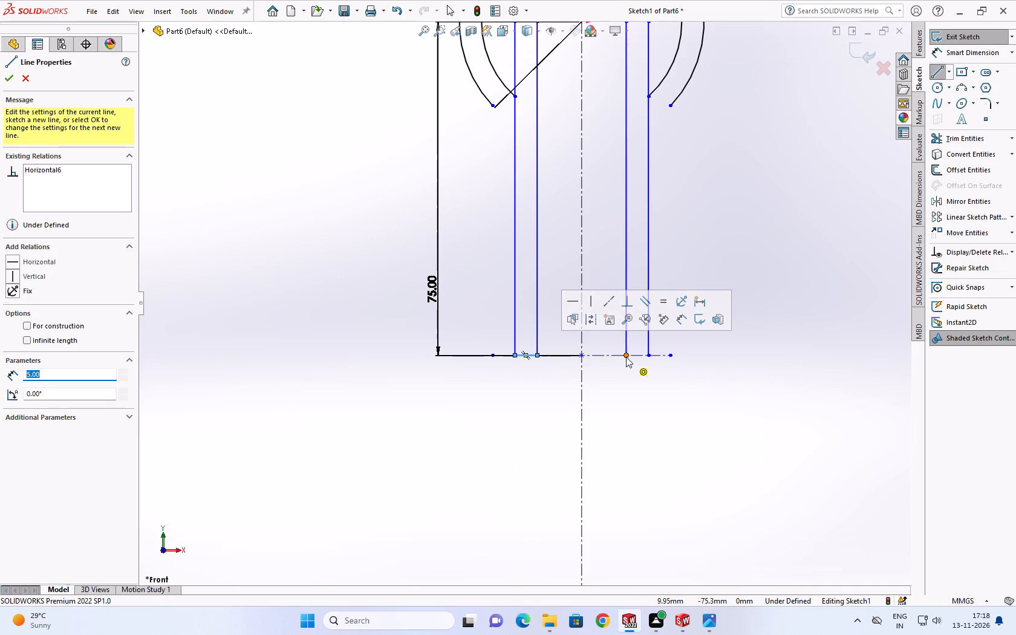
{"action": "left_click", "coordinate": [626, 357]}
{"action": "left_click", "coordinate": [650, 356]}
{"action": "scroll", "coordinate": [583, 362], "scroll_direction": "down", "scroll_amount": 1}
{"action": "scroll", "coordinate": [587, 224], "scroll_direction": "up", "scroll_amount": 3}
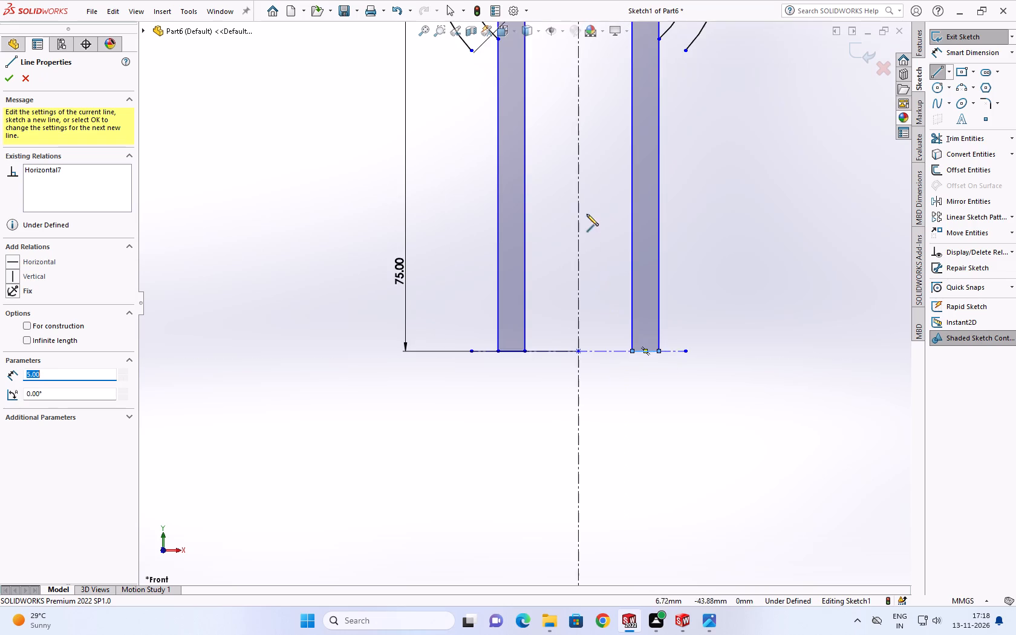
{"action": "scroll", "coordinate": [581, 184], "scroll_direction": "up", "scroll_amount": 3}
{"action": "scroll", "coordinate": [531, 159], "scroll_direction": "down", "scroll_amount": 4}
{"action": "key", "text": "Escape"}
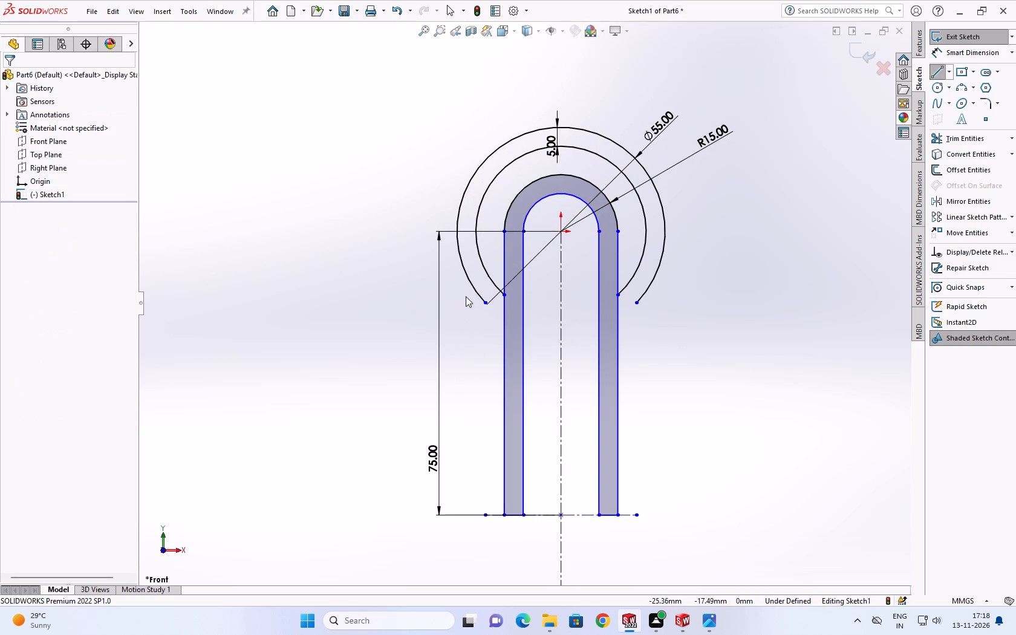
Extend both lower ends of the outer 55 mm diameter arc to meet the outer vertical sides of the legs.
{"action": "scroll", "coordinate": [475, 293], "scroll_direction": "down", "scroll_amount": 2}
{"action": "scroll", "coordinate": [539, 273], "scroll_direction": "down", "scroll_amount": 2}
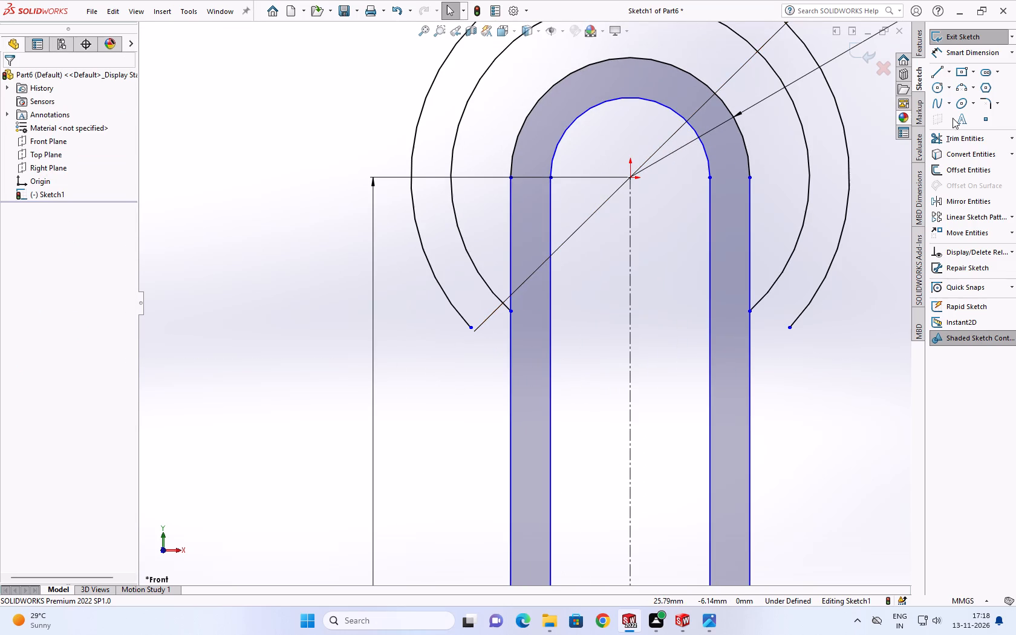
{"action": "left_click", "coordinate": [1015, 134]}
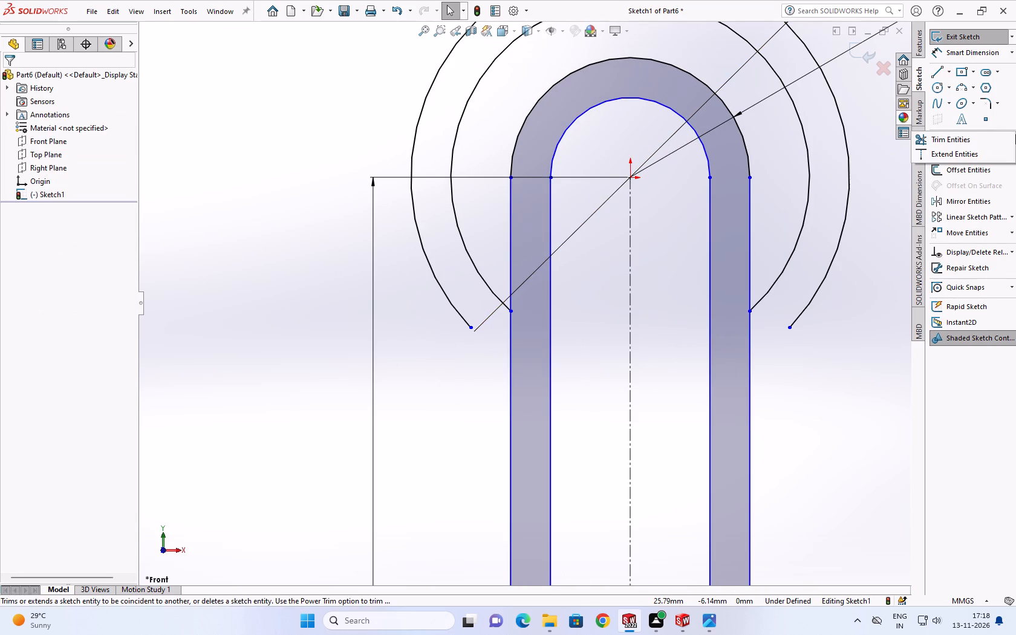
{"action": "left_click", "coordinate": [976, 153]}
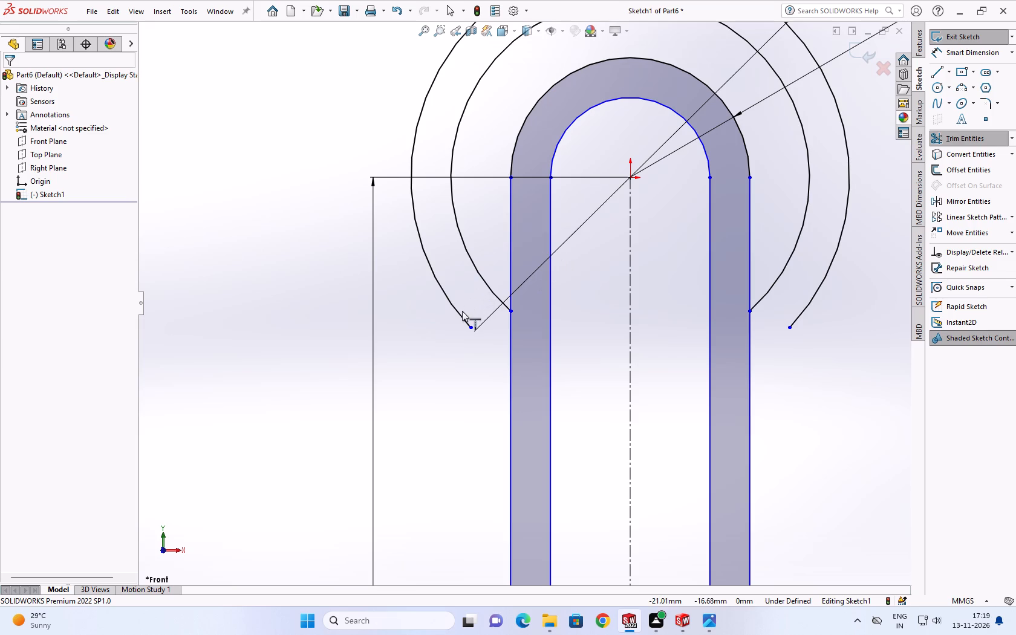
{"action": "left_click", "coordinate": [463, 313]}
{"action": "left_click", "coordinate": [464, 319]}
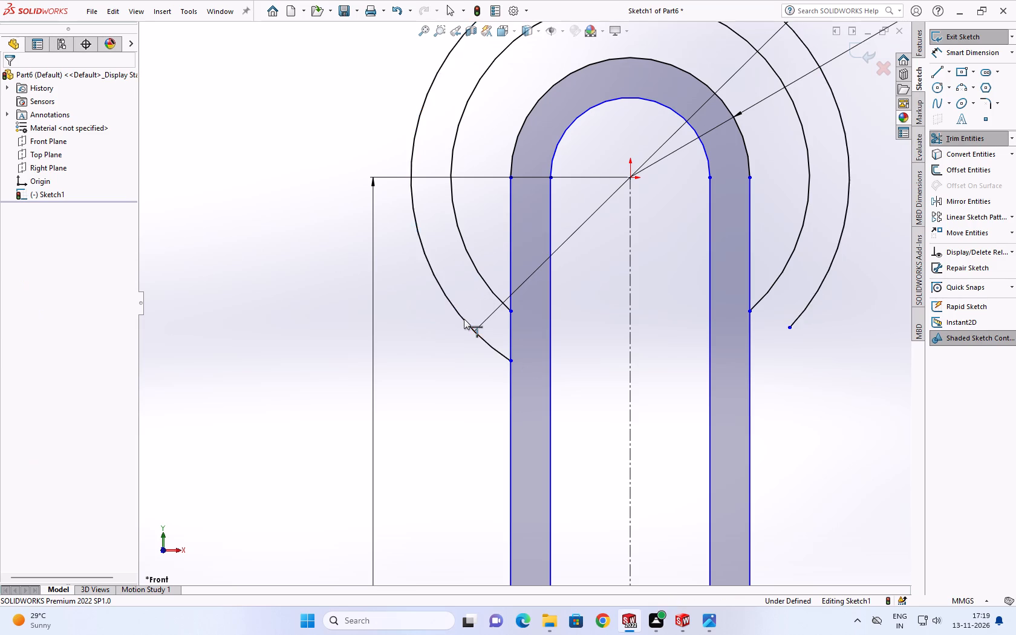
{"action": "left_click", "coordinate": [798, 315]}
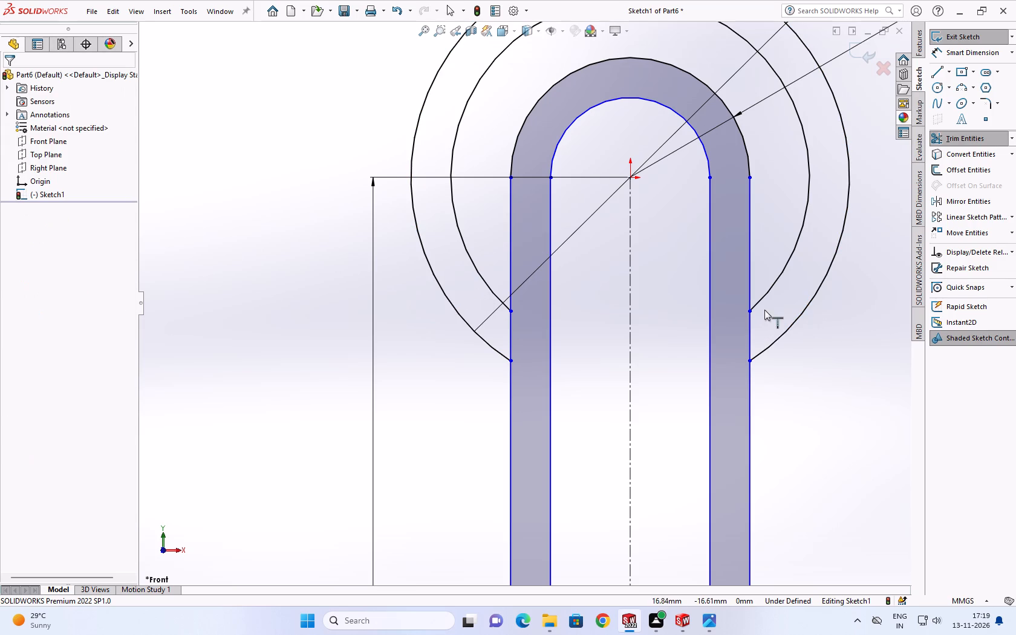
Examine the reference drawing's front view and compare its round head and legs with the sketched profile.
{"action": "scroll", "coordinate": [660, 323], "scroll_direction": "up", "scroll_amount": 2}
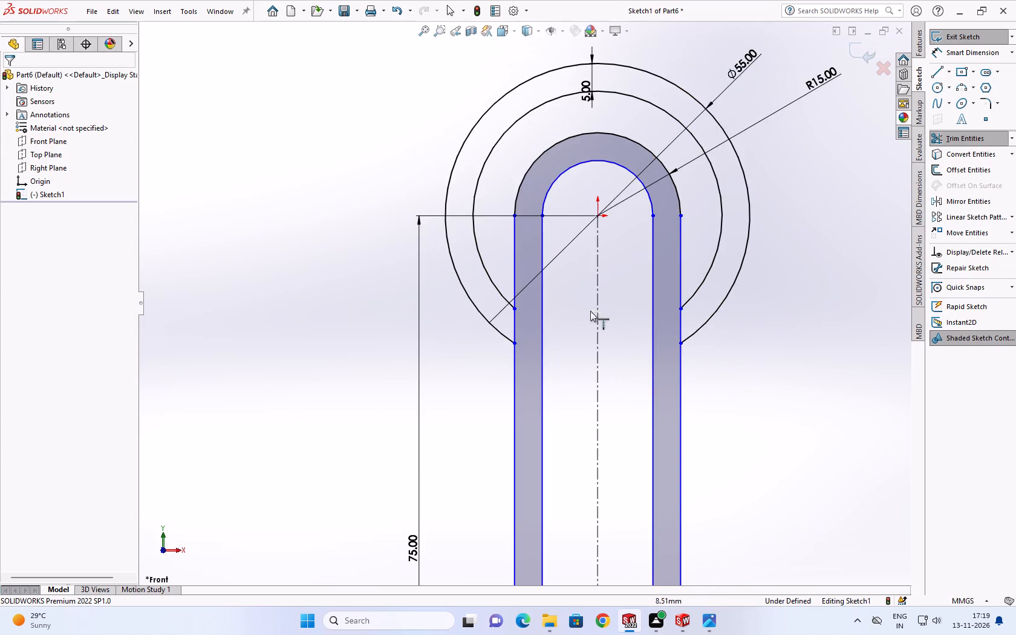
{"action": "scroll", "coordinate": [563, 310], "scroll_direction": "up", "scroll_amount": 3}
{"action": "scroll", "coordinate": [563, 310], "scroll_direction": "down", "scroll_amount": 4}
{"action": "scroll", "coordinate": [502, 240], "scroll_direction": "up", "scroll_amount": 1}
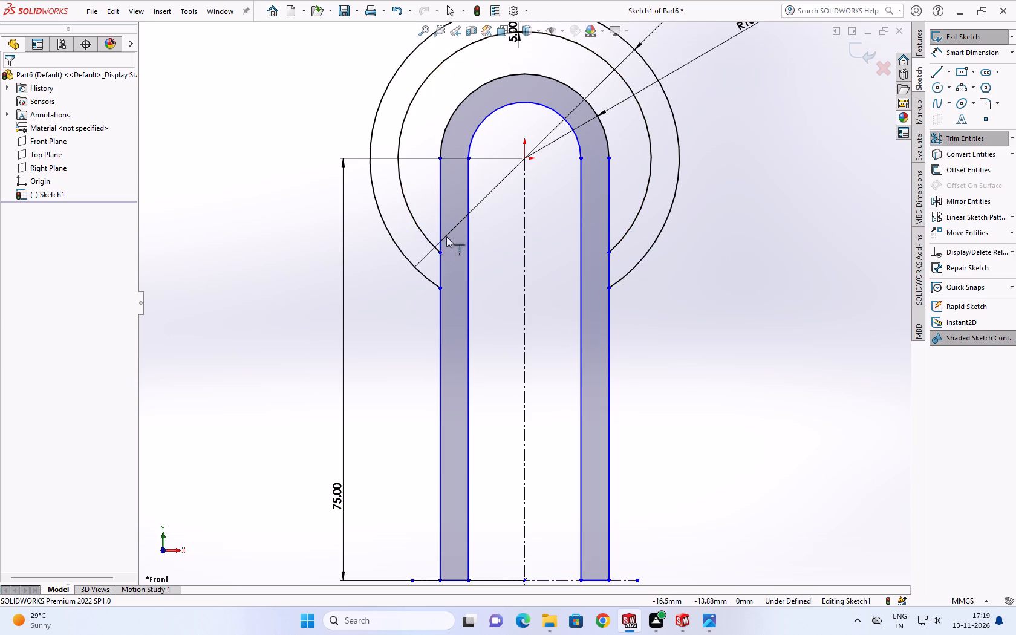
{"action": "scroll", "coordinate": [408, 247], "scroll_direction": "up", "scroll_amount": 1}
{"action": "scroll", "coordinate": [453, 238], "scroll_direction": "down", "scroll_amount": 1}
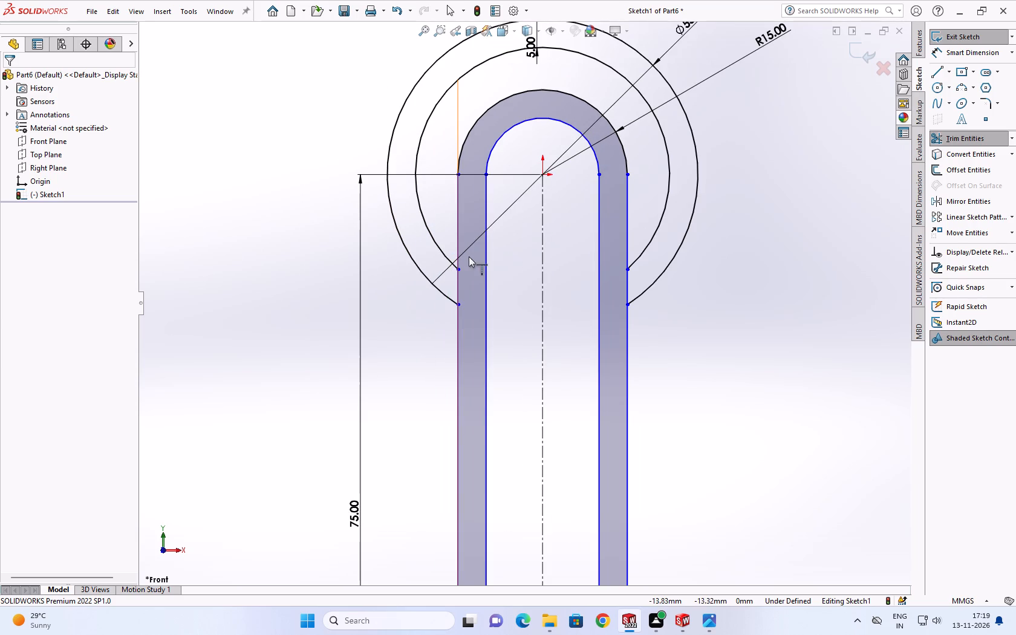
{"action": "scroll", "coordinate": [427, 265], "scroll_direction": "down", "scroll_amount": 1}
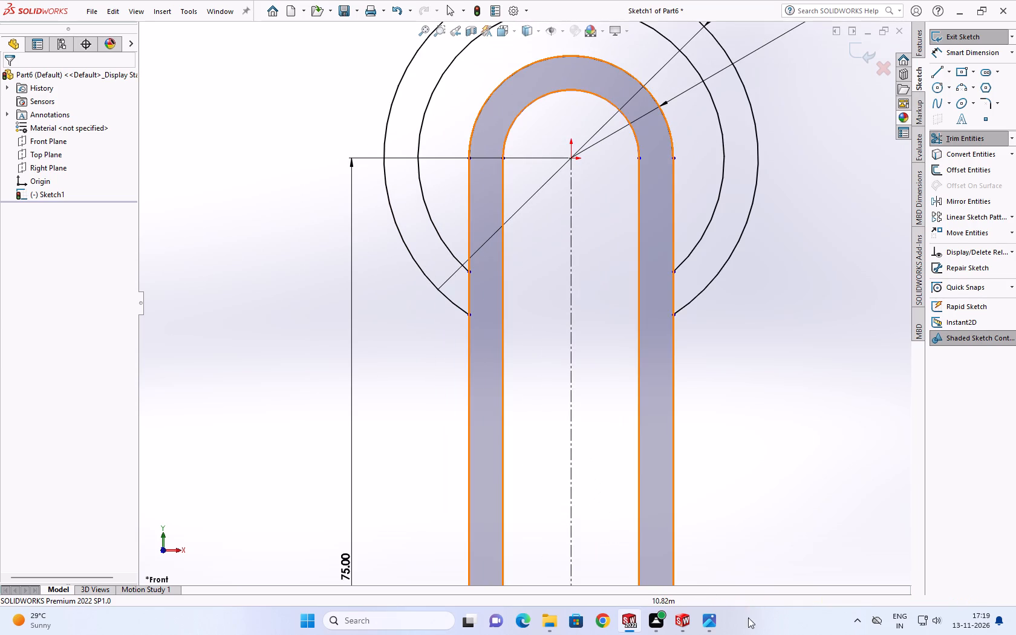
{"action": "left_click", "coordinate": [708, 623]}
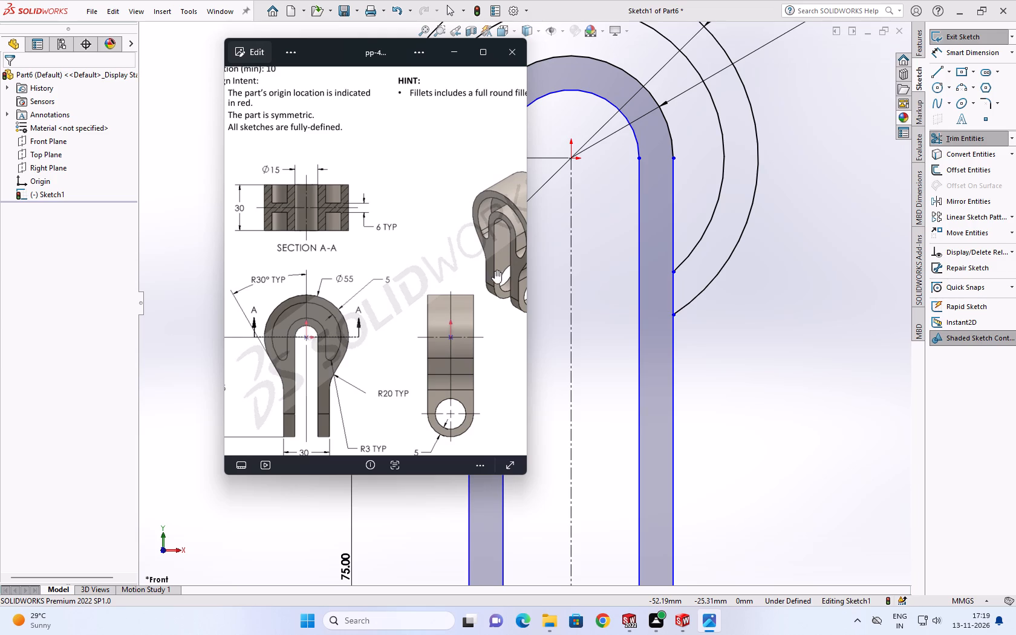
{"action": "scroll", "coordinate": [528, 259], "scroll_direction": "up", "scroll_amount": 2}
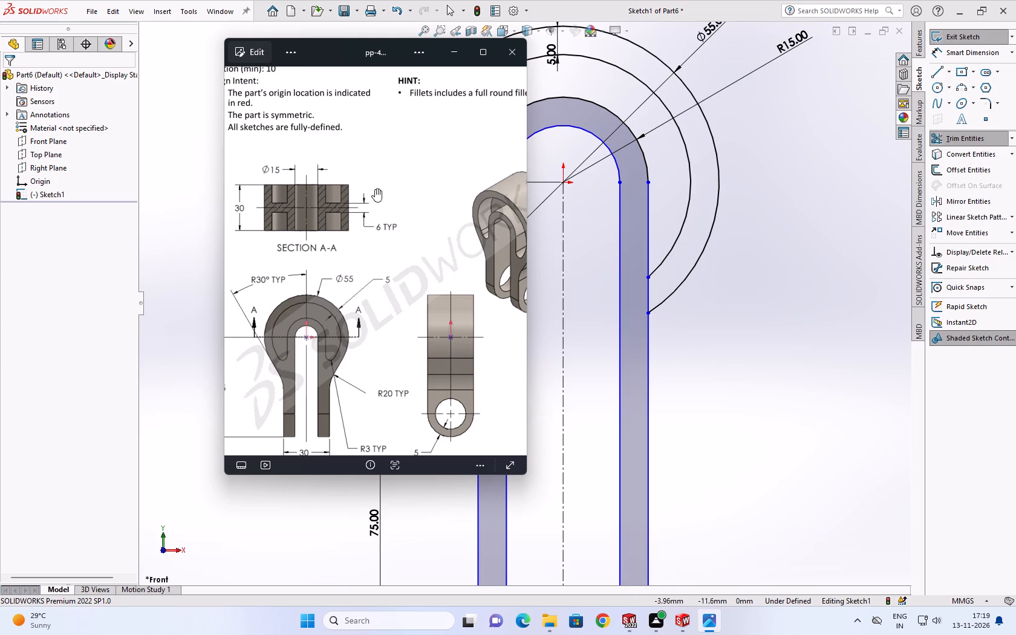
{"action": "left_click", "coordinate": [195, 138]}
{"action": "scroll", "coordinate": [432, 234], "scroll_direction": "down", "scroll_amount": 1}
{"action": "scroll", "coordinate": [512, 241], "scroll_direction": "down", "scroll_amount": 2}
{"action": "scroll", "coordinate": [523, 352], "scroll_direction": "down", "scroll_amount": 1}
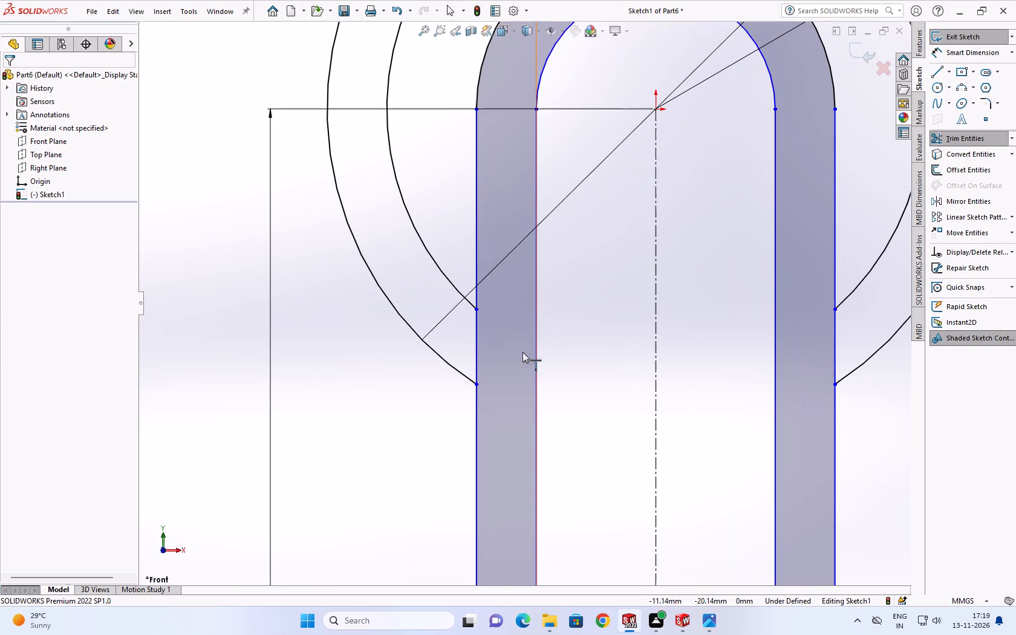
{"action": "scroll", "coordinate": [660, 310], "scroll_direction": "up", "scroll_amount": 2}
{"action": "scroll", "coordinate": [558, 290], "scroll_direction": "up", "scroll_amount": 2}
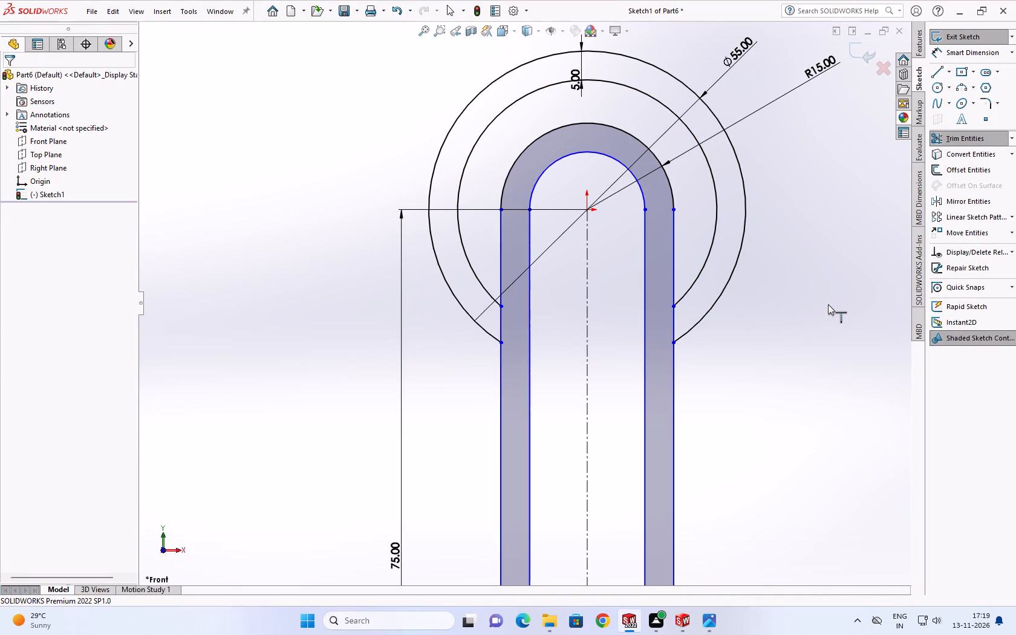
{"action": "key", "text": "Escape"}
{"action": "key", "text": "Escape"}
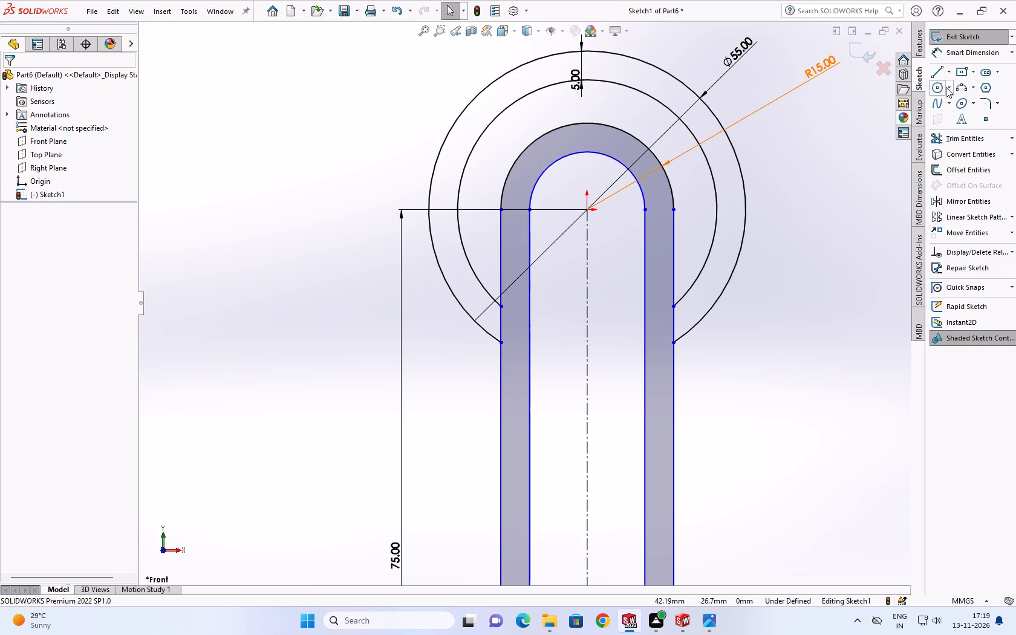
Offset the arc just inside the 55 mm diameter arc by 5 mm toward the centre.
{"action": "left_click", "coordinate": [960, 170]}
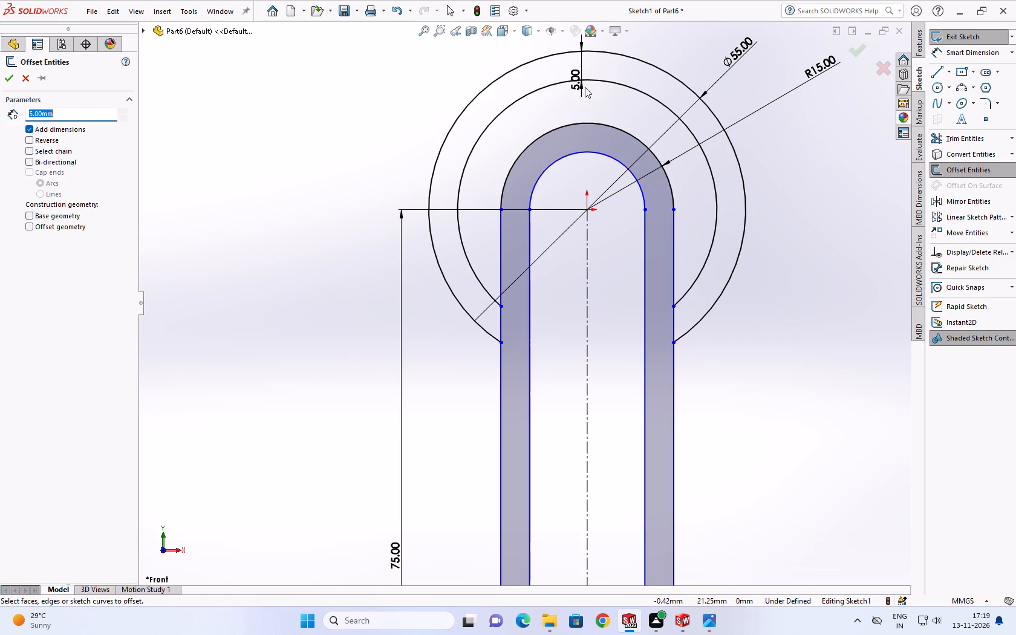
{"action": "left_click", "coordinate": [592, 79]}
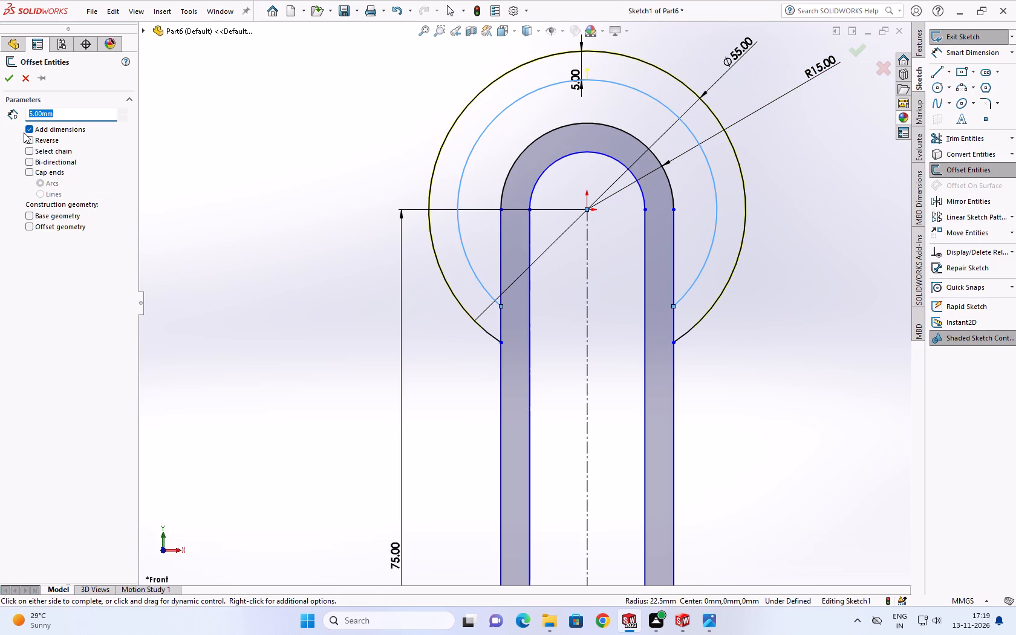
{"action": "left_click", "coordinate": [27, 137]}
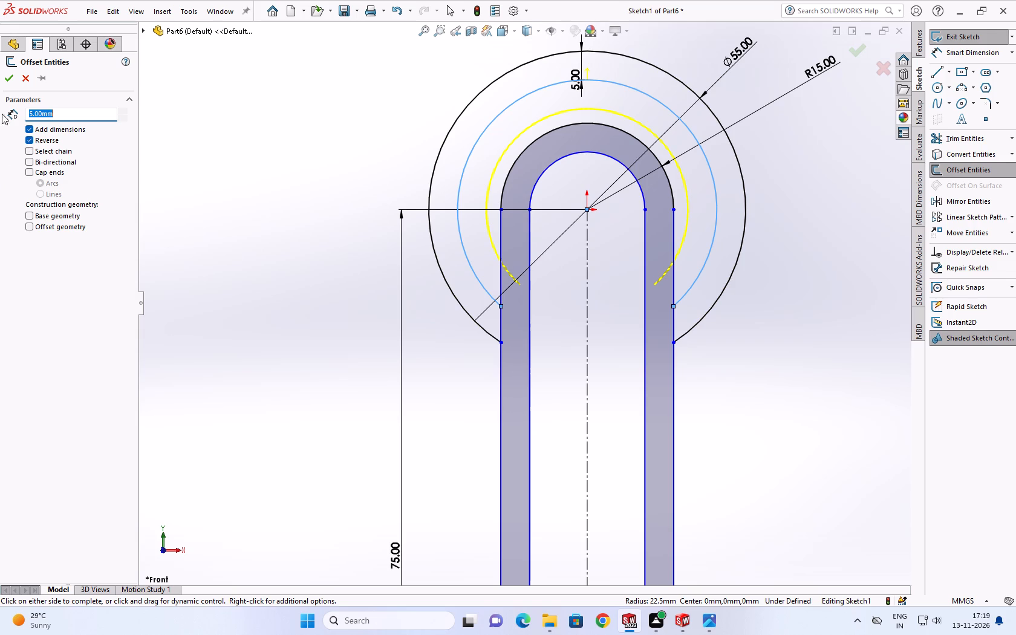
{"action": "left_click", "coordinate": [5, 77]}
Sketch a three-point arc of about 6.7 mm radius joining the two inner offset arcs beside the left leg.
{"action": "scroll", "coordinate": [504, 277], "scroll_direction": "down", "scroll_amount": 4}
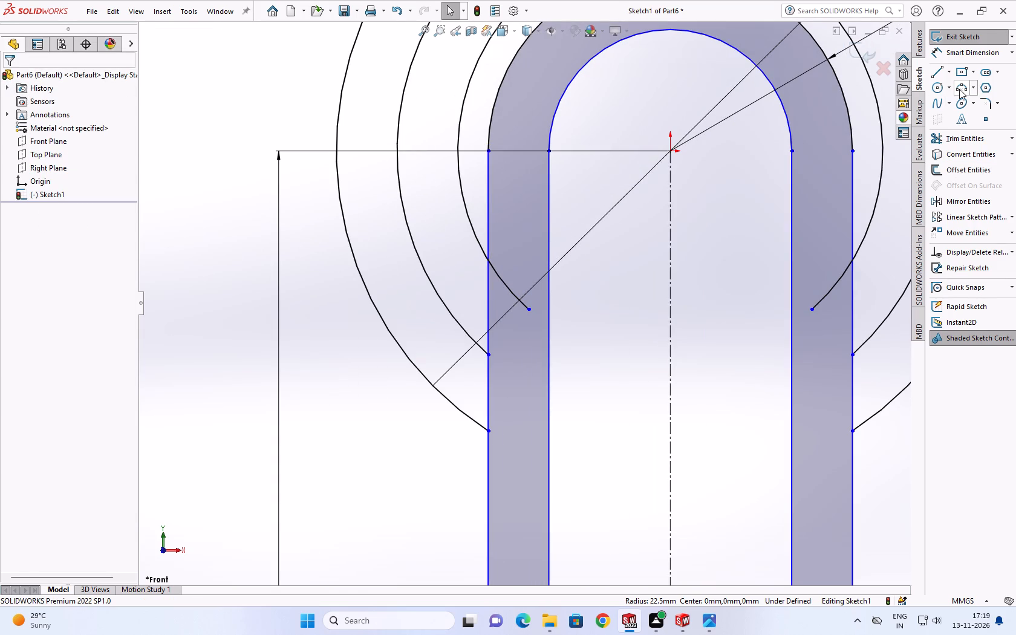
{"action": "left_click", "coordinate": [959, 83]}
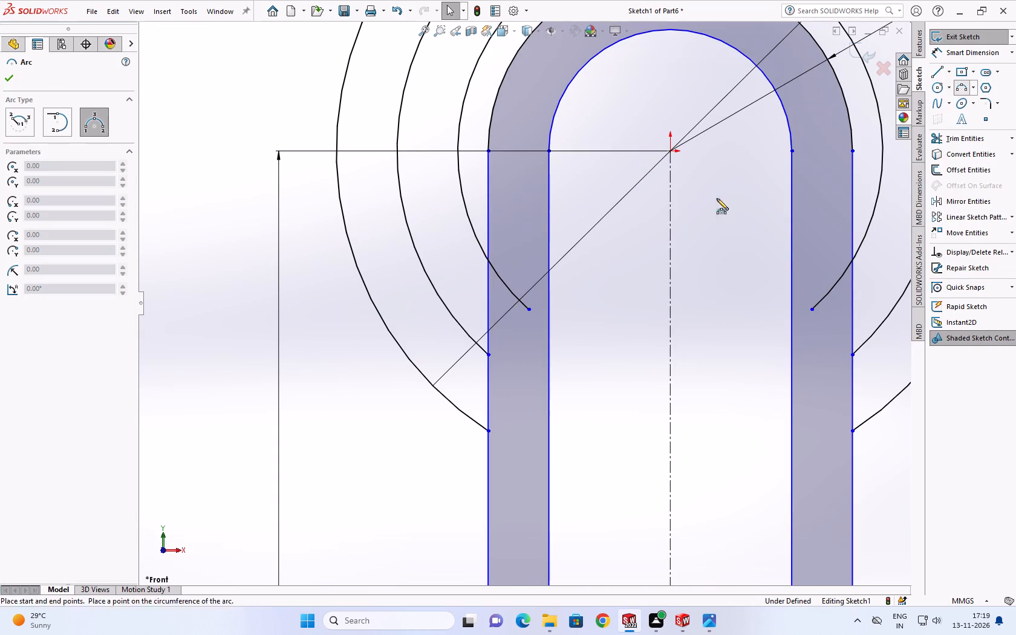
{"action": "left_click", "coordinate": [456, 319]}
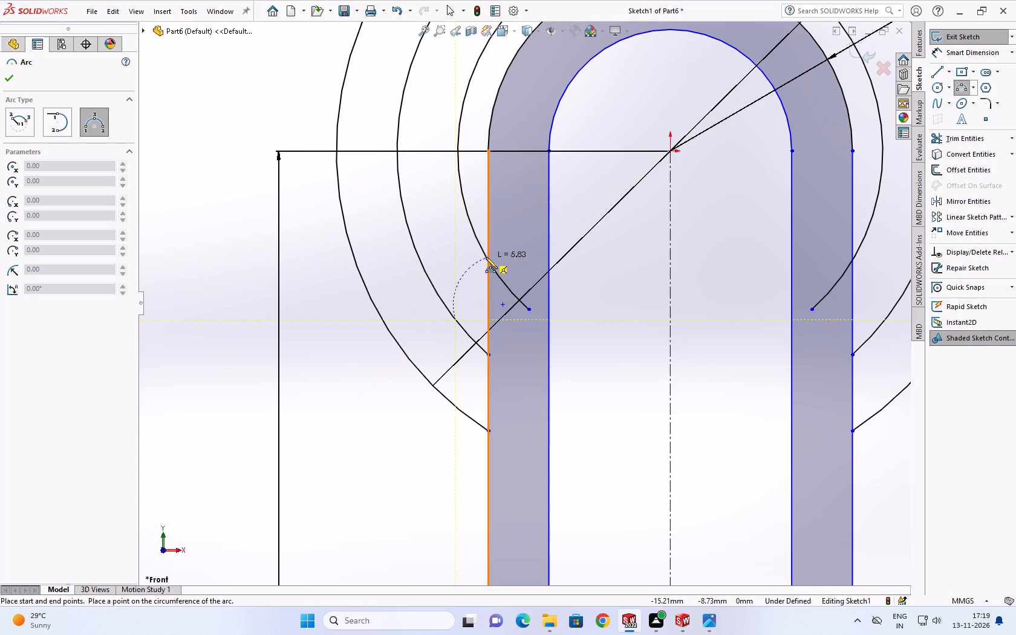
{"action": "left_click", "coordinate": [482, 248]}
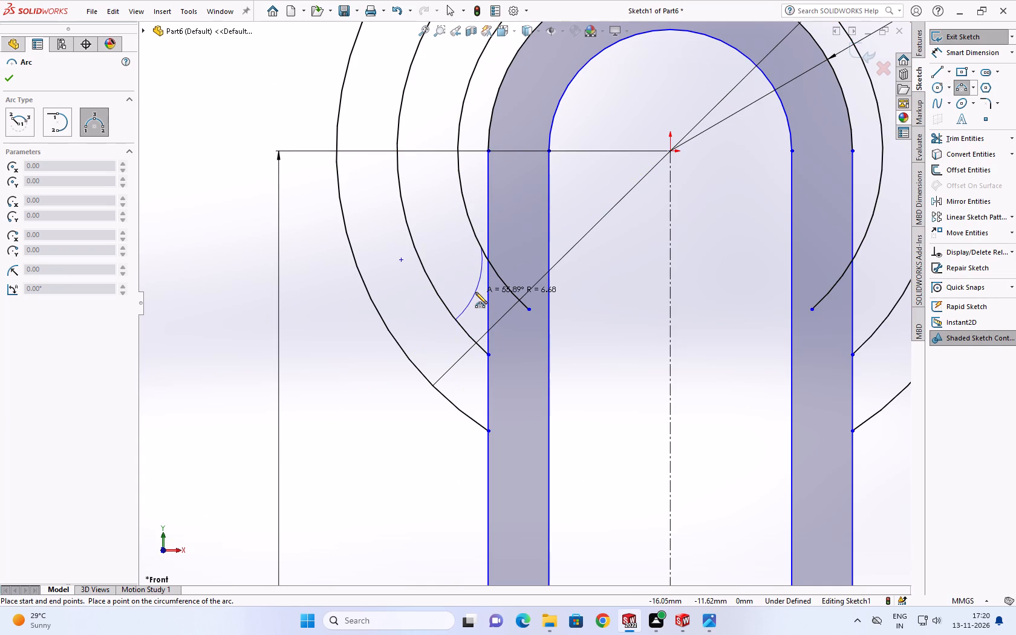
{"action": "left_click", "coordinate": [475, 292]}
{"action": "key", "text": "Escape"}
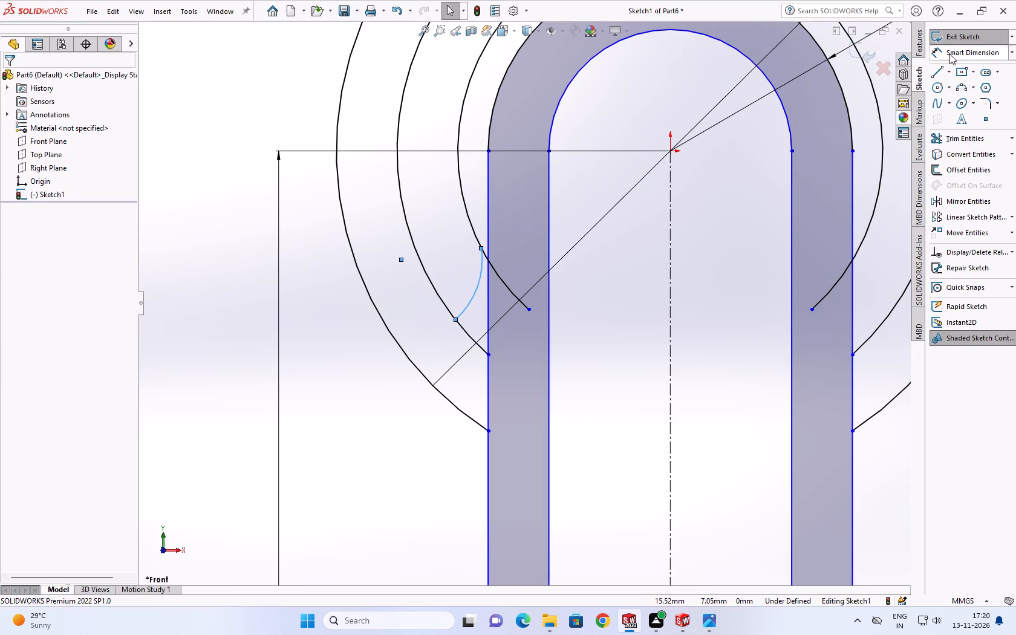
Trim both offset arcs beyond the left closing arc, and trim the innermost arc's end that overlaps the right leg.
{"action": "left_click", "coordinate": [961, 142]}
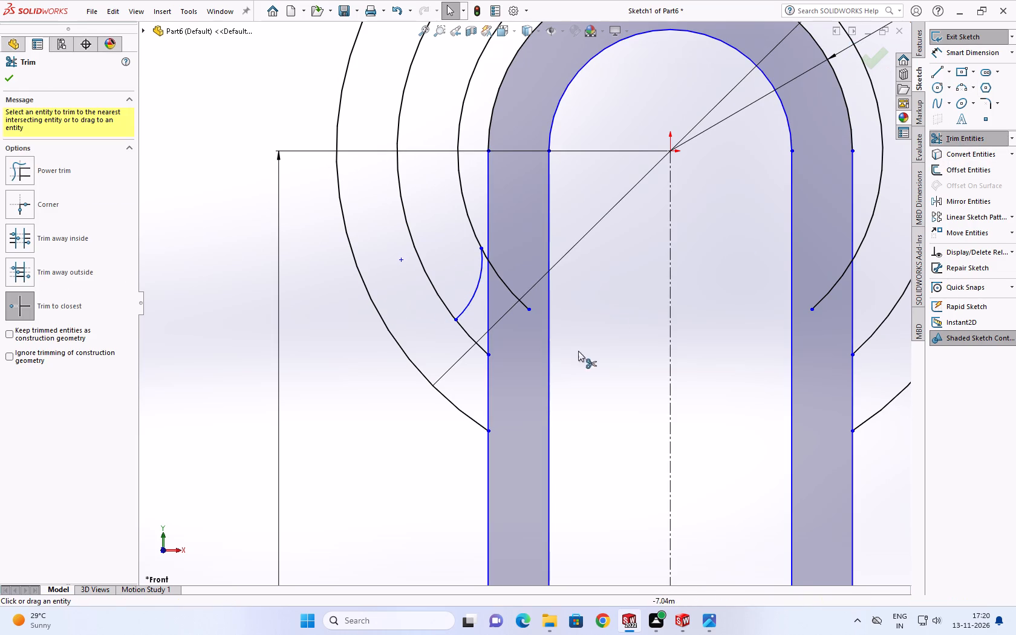
{"action": "left_click", "coordinate": [473, 337]}
{"action": "left_click", "coordinate": [505, 285]}
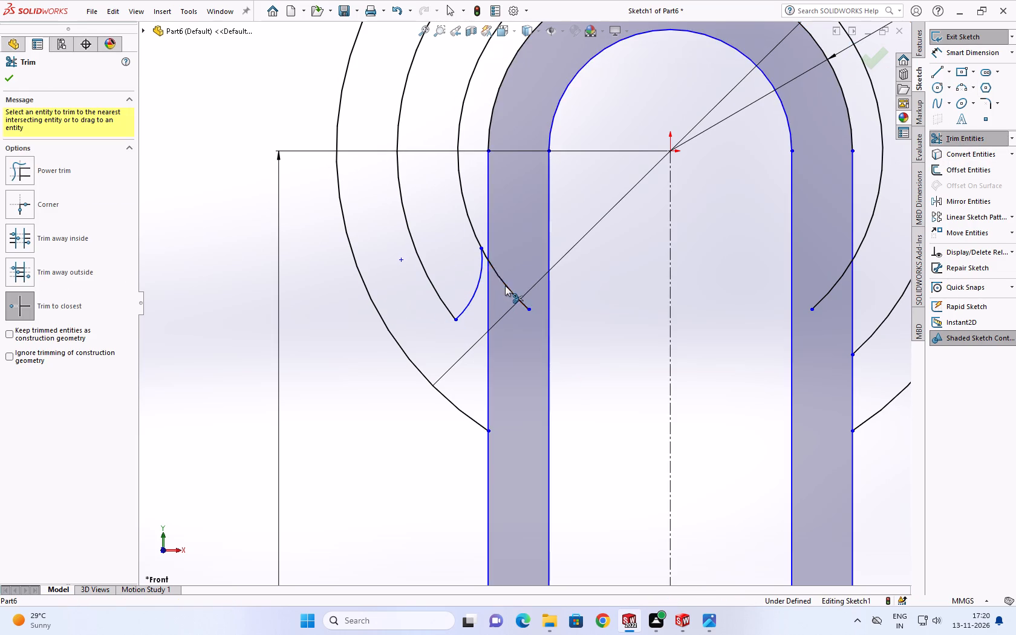
{"action": "scroll", "coordinate": [502, 284], "scroll_direction": "down", "scroll_amount": 7}
{"action": "left_click", "coordinate": [475, 253]}
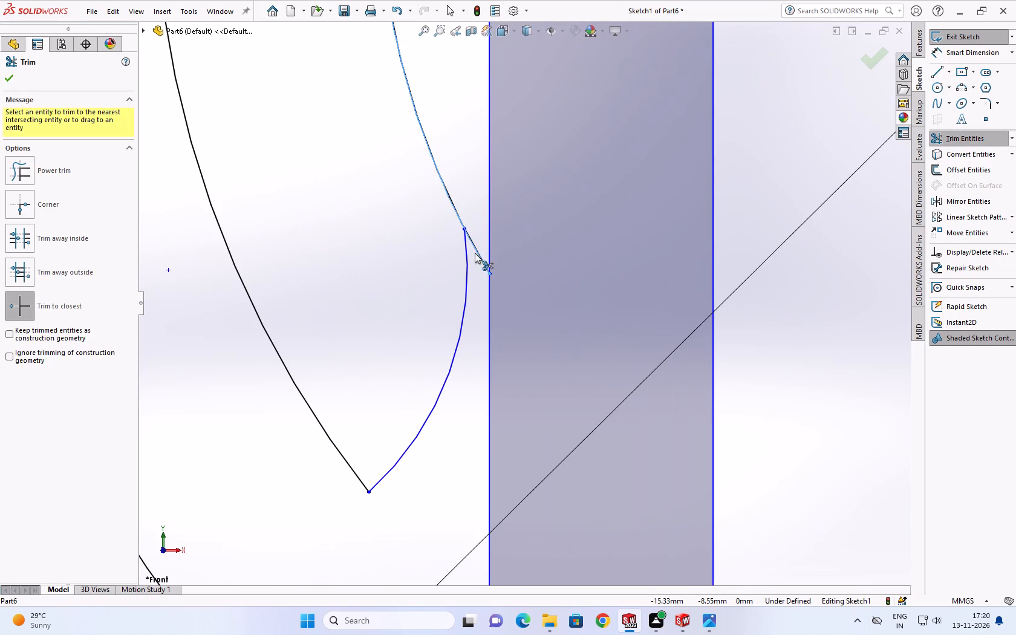
{"action": "scroll", "coordinate": [475, 253], "scroll_direction": "up", "scroll_amount": 10}
{"action": "scroll", "coordinate": [495, 312], "scroll_direction": "down", "scroll_amount": 2}
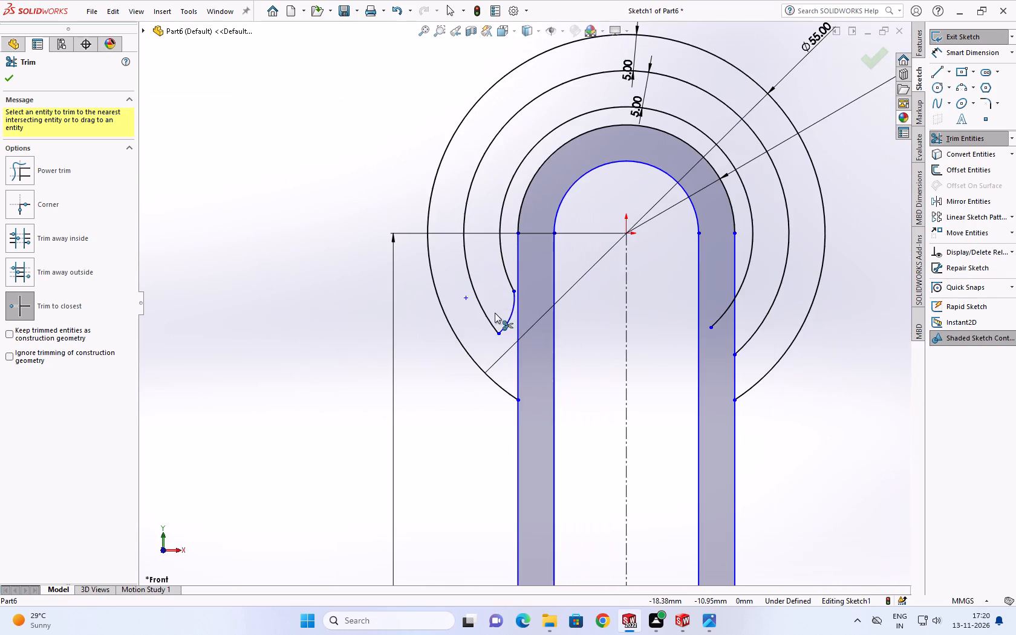
{"action": "scroll", "coordinate": [495, 313], "scroll_direction": "down", "scroll_amount": 1}
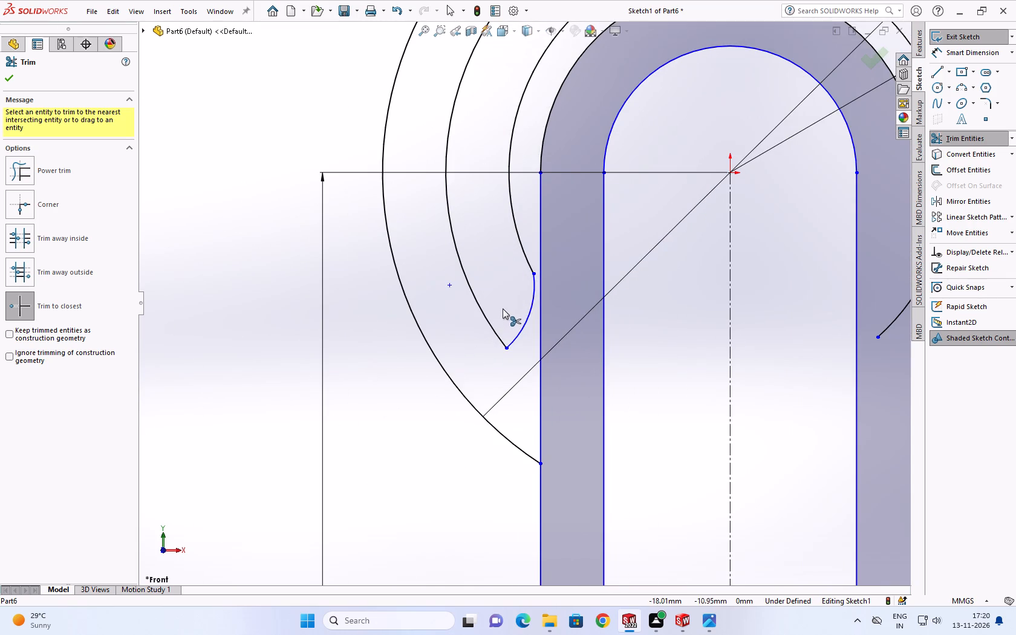
{"action": "scroll", "coordinate": [575, 261], "scroll_direction": "down", "scroll_amount": 1}
{"action": "scroll", "coordinate": [572, 262], "scroll_direction": "up", "scroll_amount": 6}
{"action": "scroll", "coordinate": [629, 256], "scroll_direction": "down", "scroll_amount": 1}
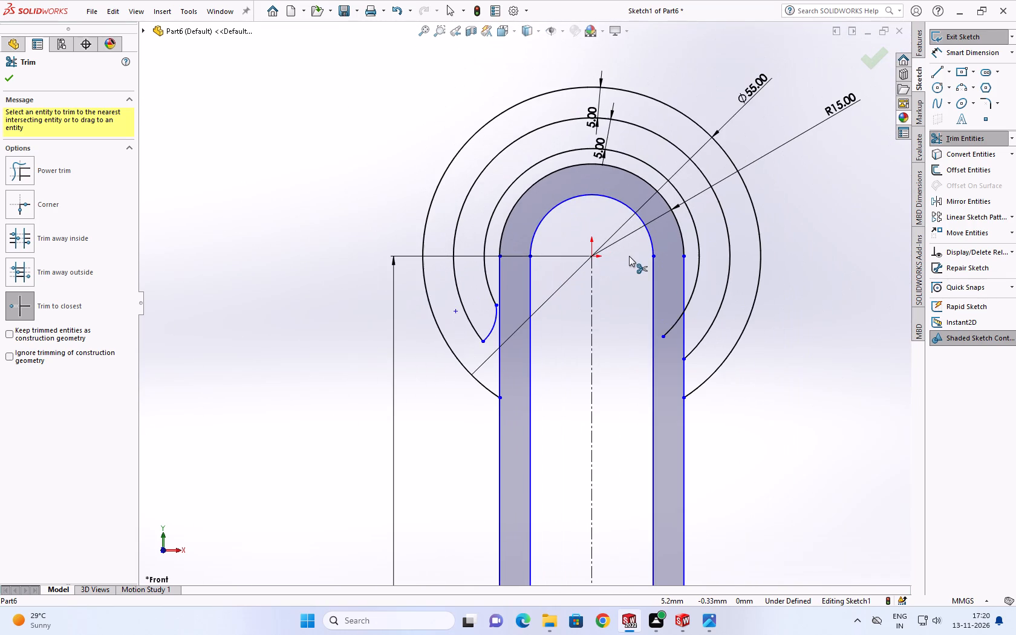
{"action": "left_click", "coordinate": [671, 327]}
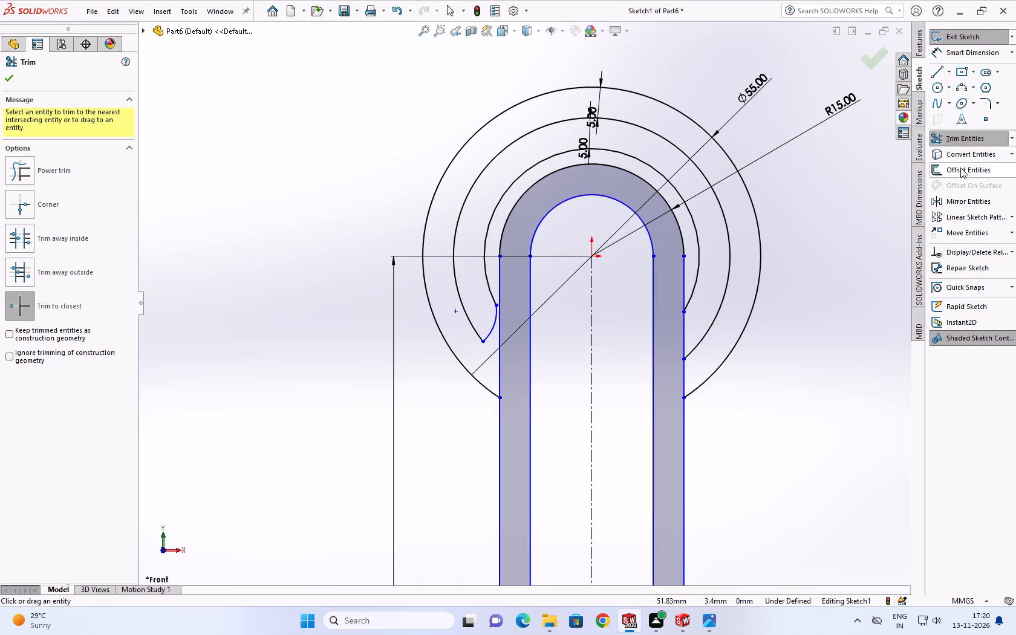
Mirror the small left closing arc about the vertical centreline, keeping the original.
{"action": "left_click", "coordinate": [963, 204]}
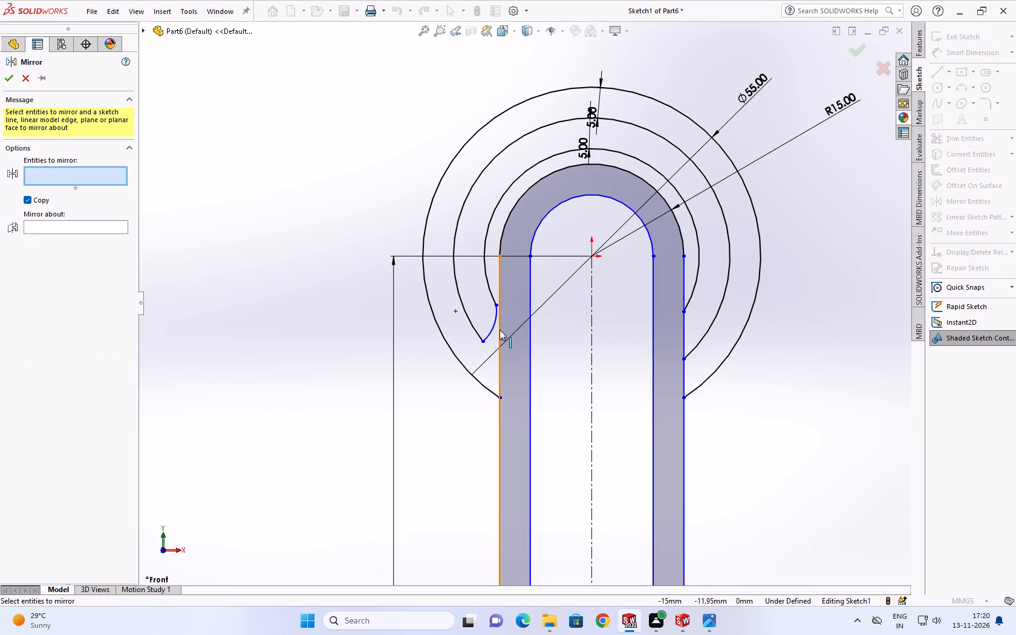
{"action": "left_click", "coordinate": [495, 327]}
{"action": "left_click", "coordinate": [57, 232]}
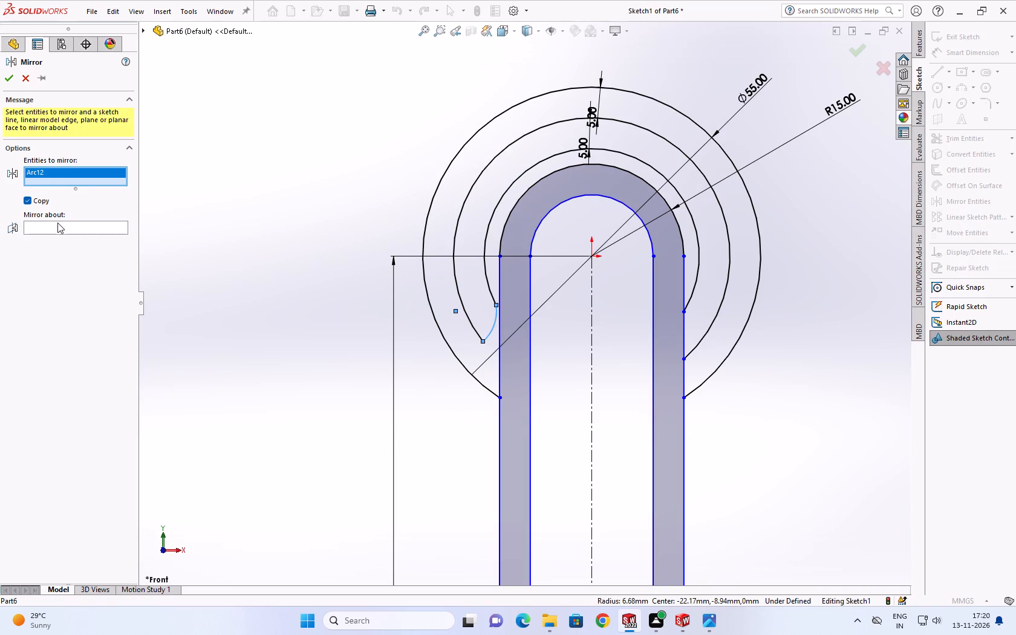
{"action": "left_click", "coordinate": [57, 223]}
{"action": "left_click", "coordinate": [590, 291]}
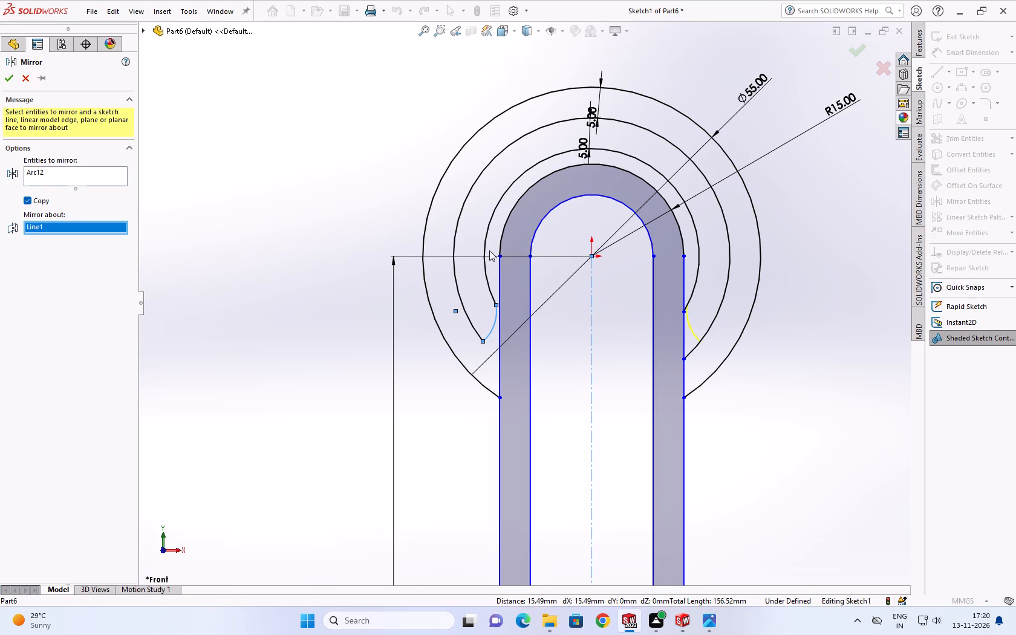
{"action": "left_click", "coordinate": [4, 77]}
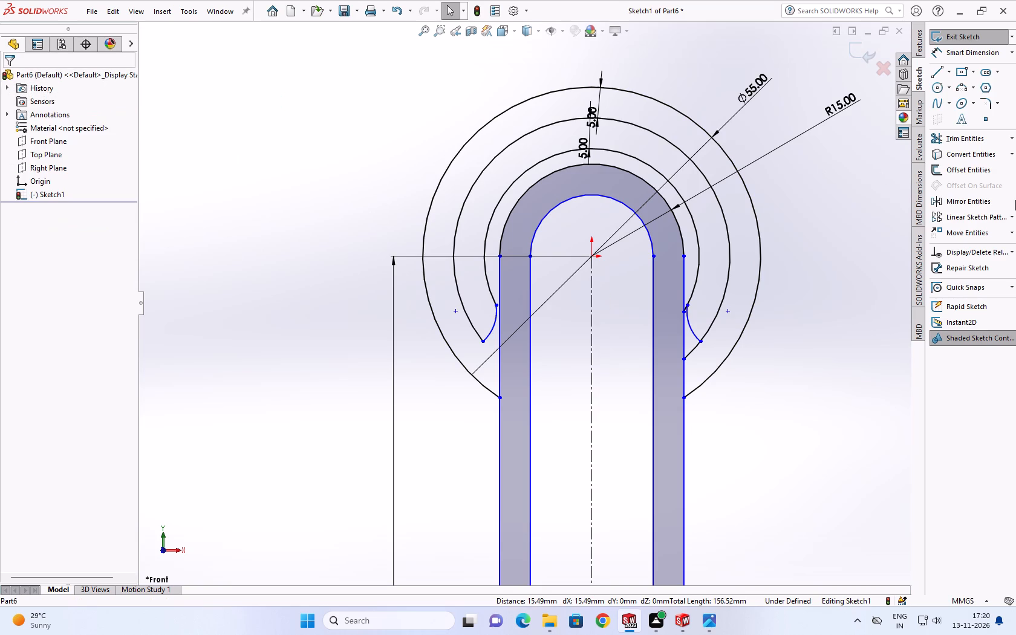
Trim the ends of both offset arcs beyond the mirrored closing arc beside the right leg, completing the curved groove outline.
{"action": "left_click", "coordinate": [971, 141]}
{"action": "scroll", "coordinate": [690, 299], "scroll_direction": "down", "scroll_amount": 6}
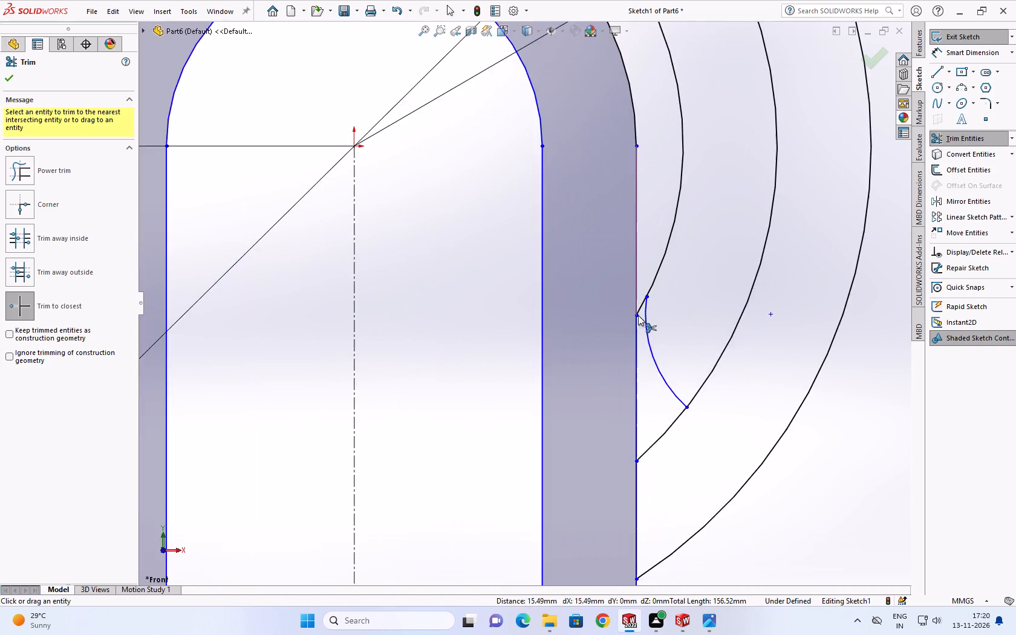
{"action": "scroll", "coordinate": [638, 315], "scroll_direction": "down", "scroll_amount": 4}
{"action": "left_click", "coordinate": [622, 296]}
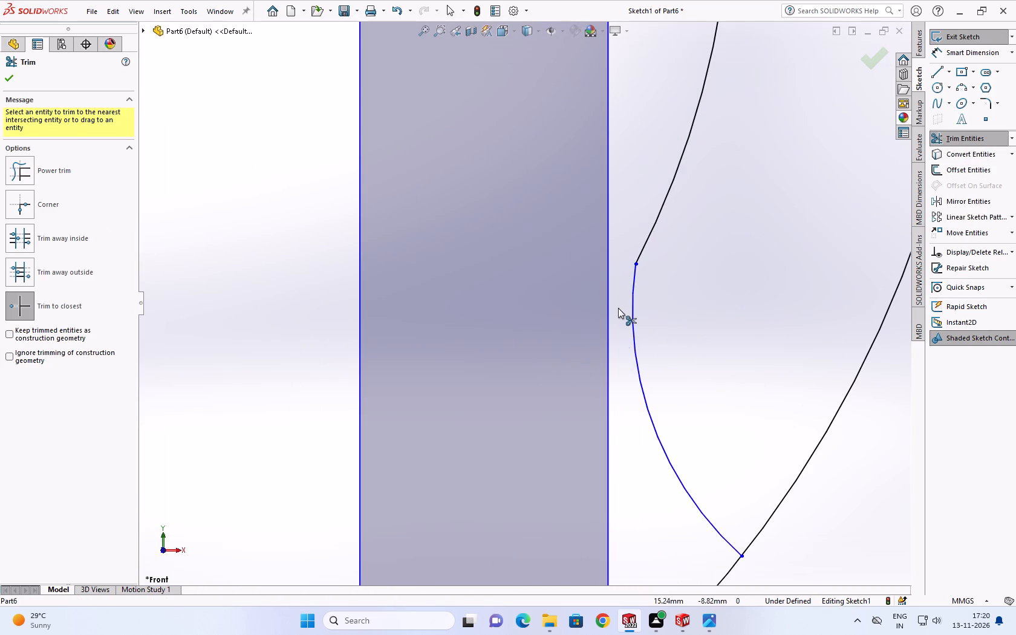
{"action": "scroll", "coordinate": [658, 451], "scroll_direction": "up", "scroll_amount": 3}
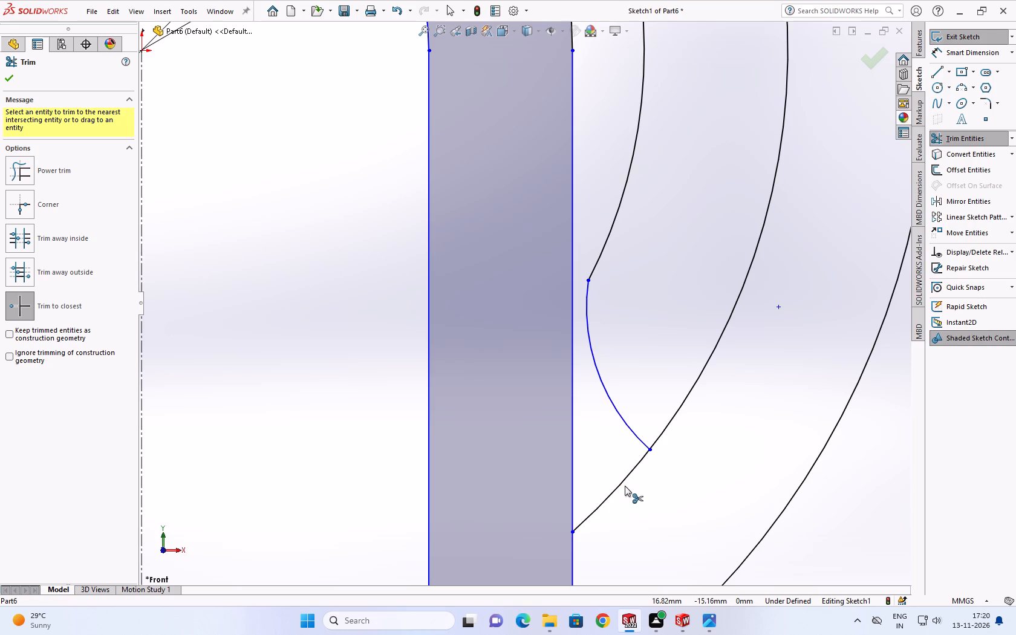
{"action": "left_click", "coordinate": [625, 486]}
{"action": "left_click", "coordinate": [625, 484]}
{"action": "scroll", "coordinate": [581, 469], "scroll_direction": "up", "scroll_amount": 4}
{"action": "scroll", "coordinate": [558, 387], "scroll_direction": "up", "scroll_amount": 3}
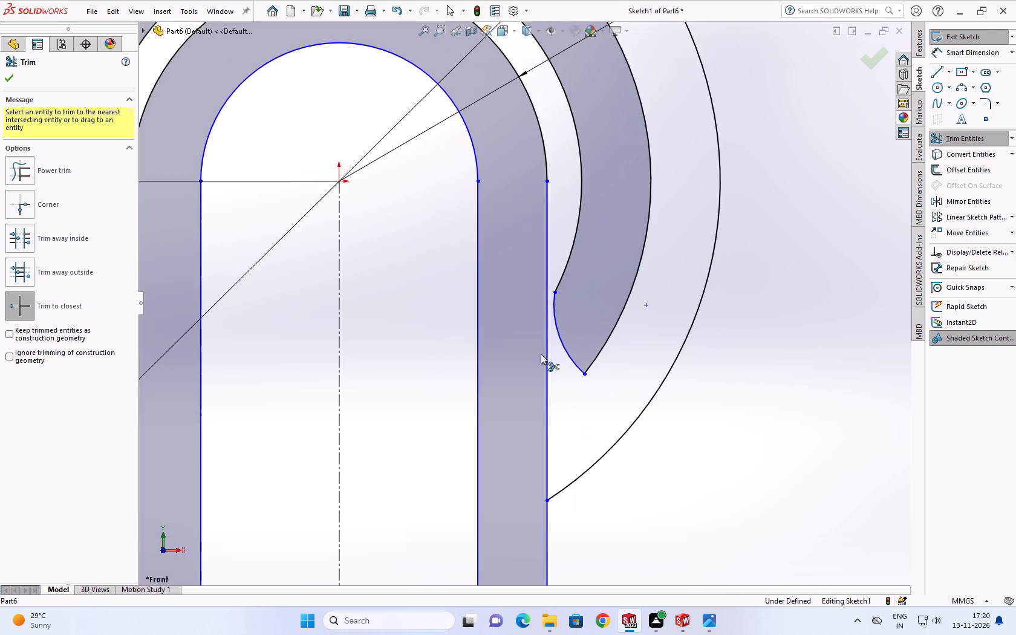
{"action": "scroll", "coordinate": [371, 275], "scroll_direction": "up", "scroll_amount": 3}
{"action": "scroll", "coordinate": [371, 275], "scroll_direction": "down", "scroll_amount": 3}
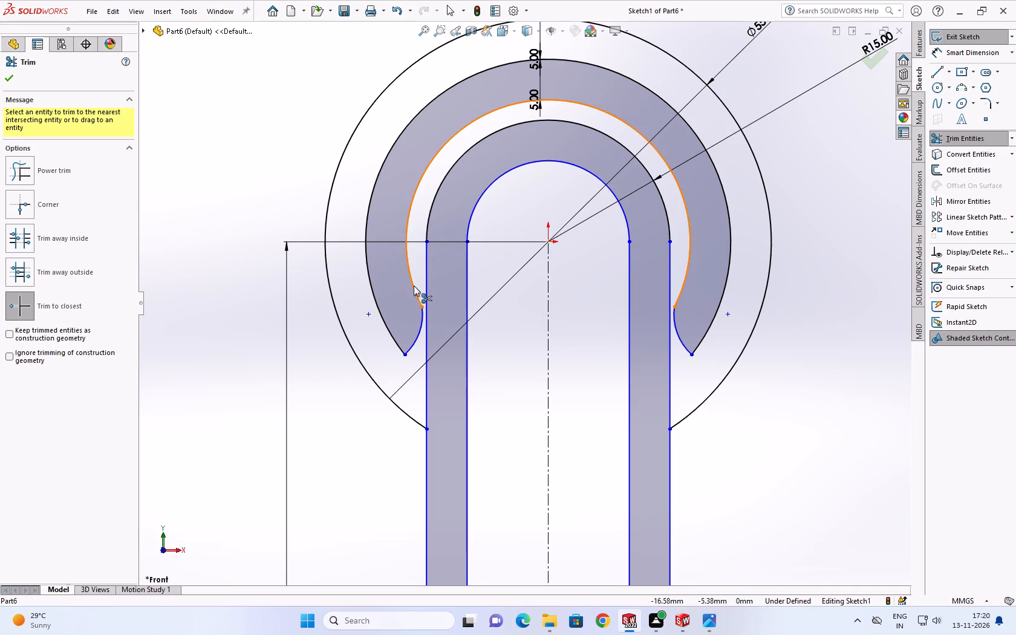
{"action": "scroll", "coordinate": [452, 293], "scroll_direction": "up", "scroll_amount": 3}
{"action": "middle_click_drag", "start_coordinate": [454, 293], "coordinate": [458, 203]}
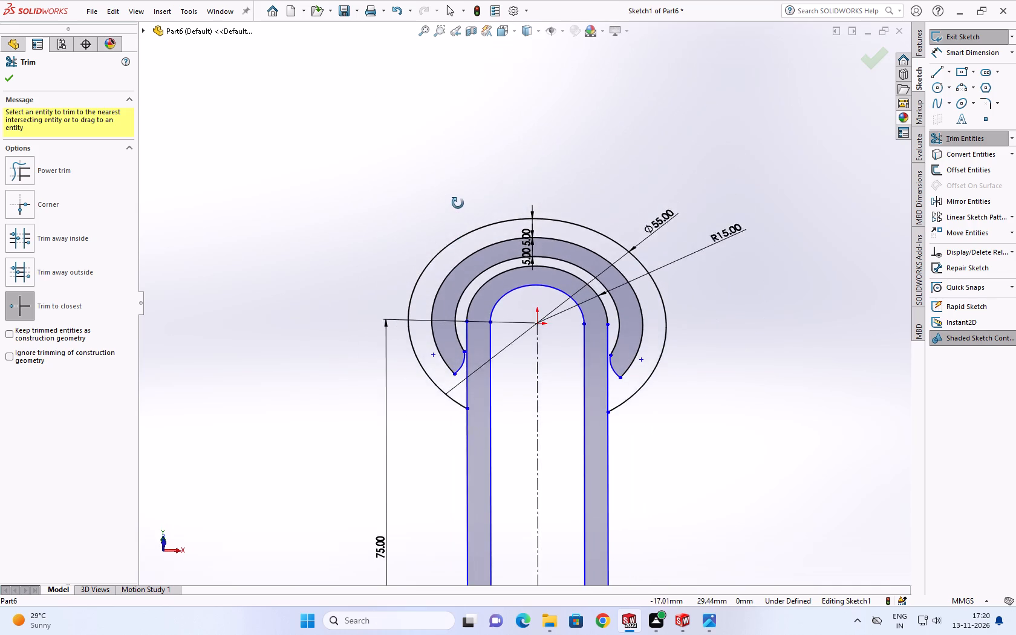
{"action": "middle_click_drag", "start_coordinate": [458, 203], "coordinate": [460, 194]}
{"action": "scroll", "coordinate": [458, 201], "scroll_direction": "up", "scroll_amount": 1}
{"action": "left_click", "coordinate": [9, 80]}
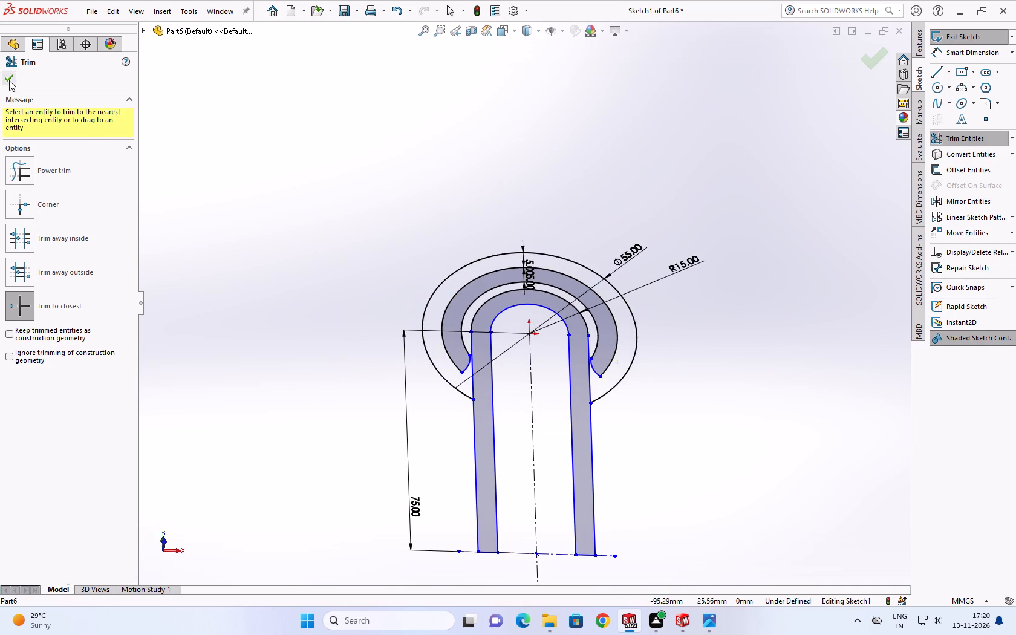
Extrude the round head region and the curved groove region of the sketch 30 mm from the mid plane.
{"action": "left_click", "coordinate": [916, 44]}
{"action": "left_click", "coordinate": [953, 44]}
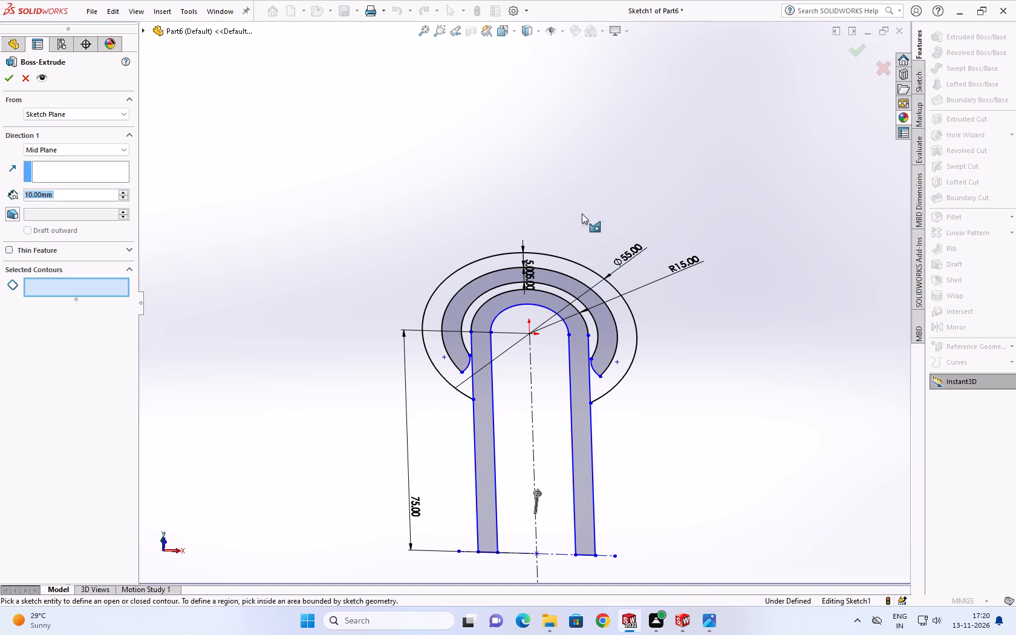
{"action": "left_click", "coordinate": [428, 327]}
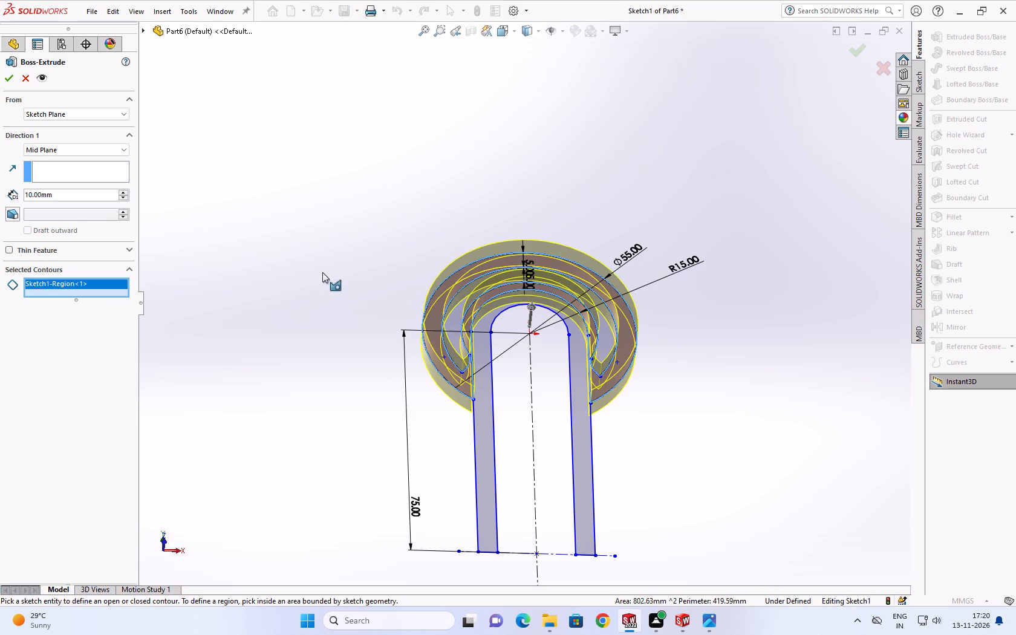
{"action": "middle_click_drag", "start_coordinate": [439, 270], "coordinate": [468, 118]}
{"action": "middle_click_drag", "start_coordinate": [468, 118], "coordinate": [466, 231]}
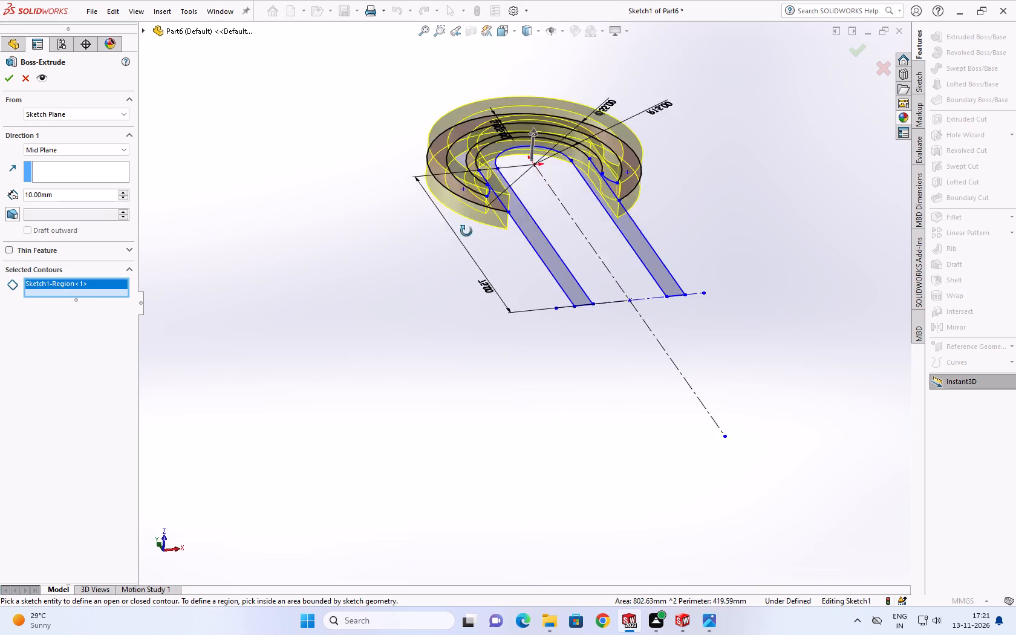
{"action": "middle_click_drag", "start_coordinate": [466, 231], "coordinate": [459, 273]}
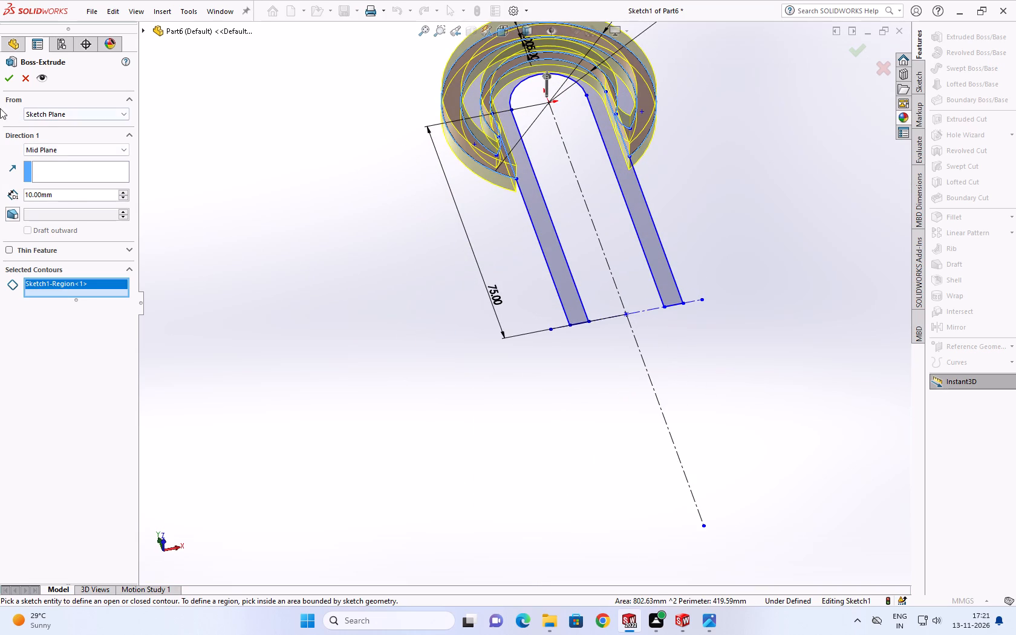
{"action": "left_click", "coordinate": [708, 620]}
{"action": "scroll", "coordinate": [380, 396], "scroll_direction": "up", "scroll_amount": 2}
{"action": "scroll", "coordinate": [369, 324], "scroll_direction": "down", "scroll_amount": 2}
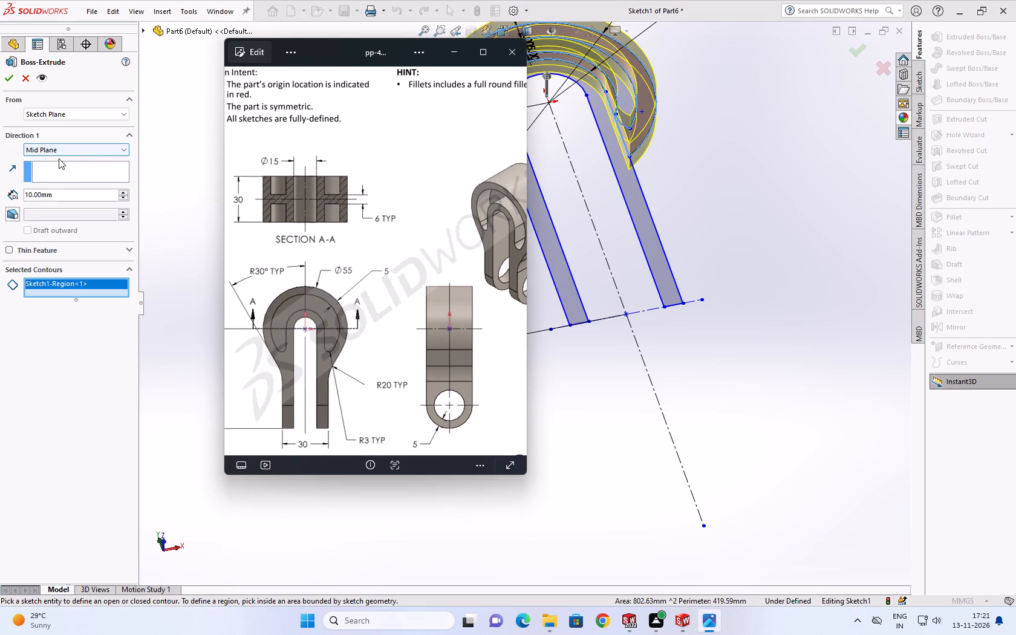
{"action": "scroll", "coordinate": [461, 150], "scroll_direction": "up", "scroll_amount": 3}
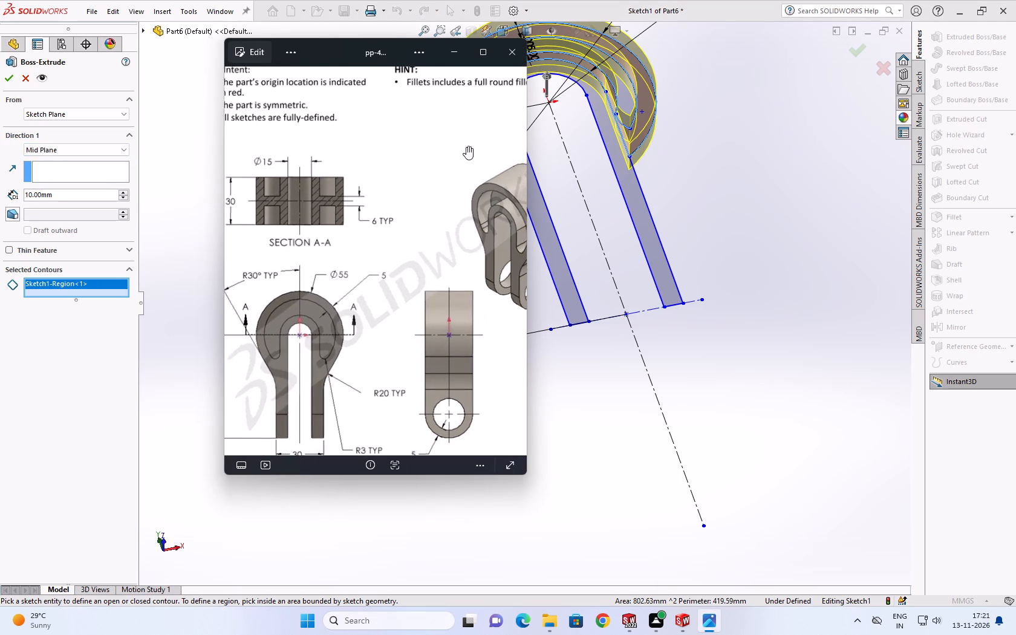
{"action": "left_click", "coordinate": [60, 290]}
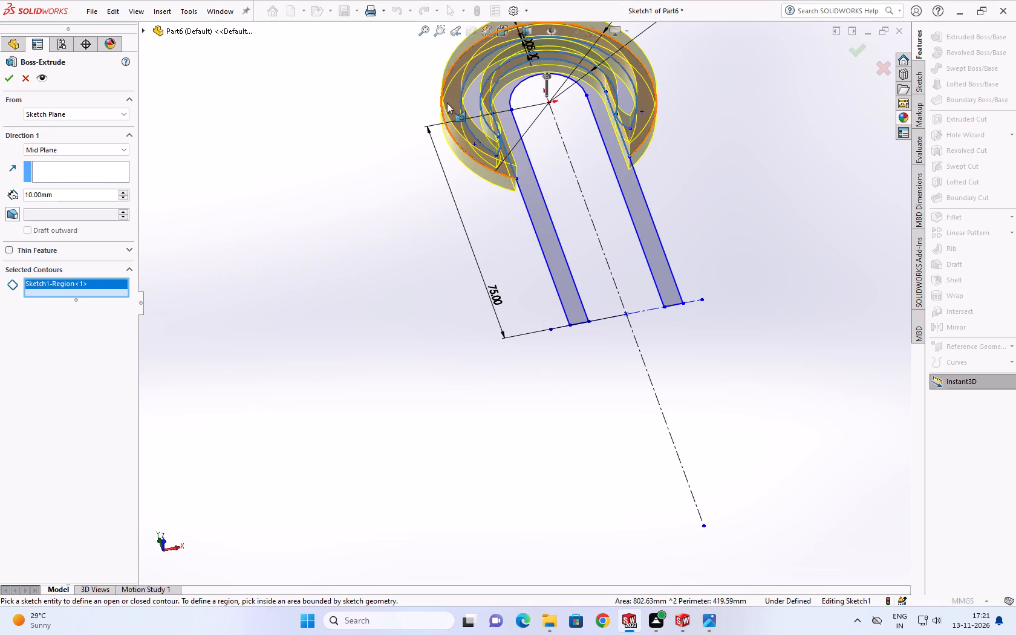
{"action": "middle_click_drag", "start_coordinate": [457, 96], "coordinate": [459, 168]}
{"action": "left_click", "coordinate": [480, 89]}
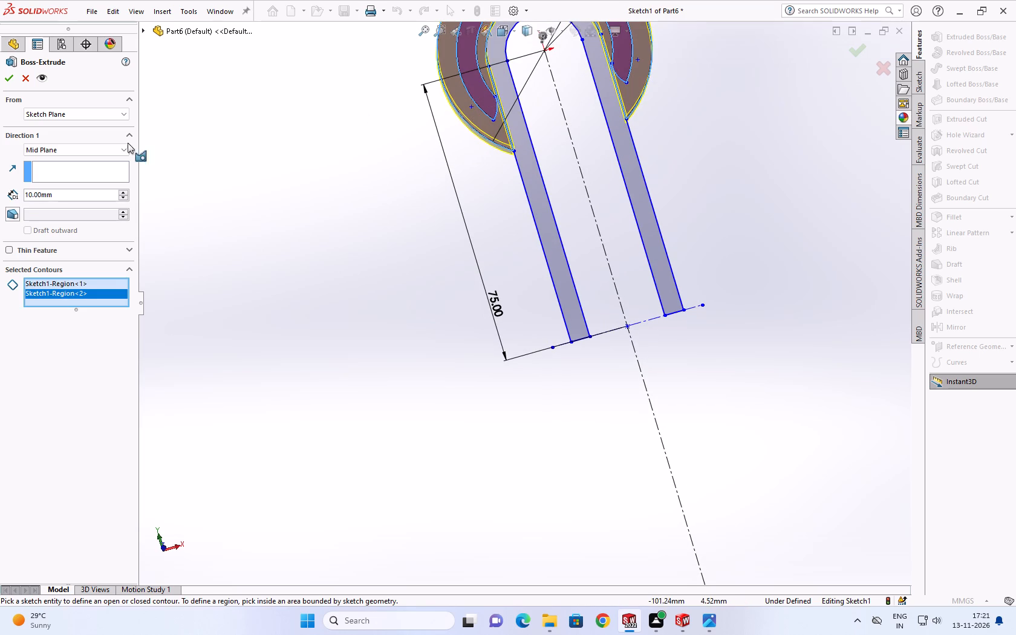
{"action": "double_click", "coordinate": [51, 195]}
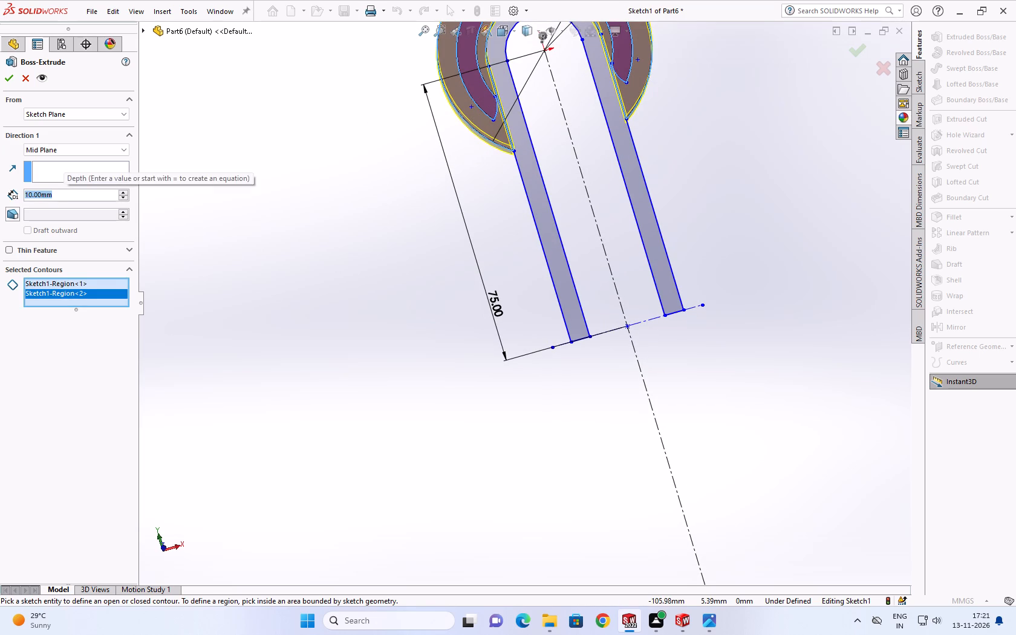
{"action": "type", "text": "30"}
{"action": "key", "text": "Return"}
{"action": "scroll", "coordinate": [143, 143], "scroll_direction": "up", "scroll_amount": 2}
{"action": "middle_click_drag", "start_coordinate": [563, 99], "coordinate": [581, 0]}
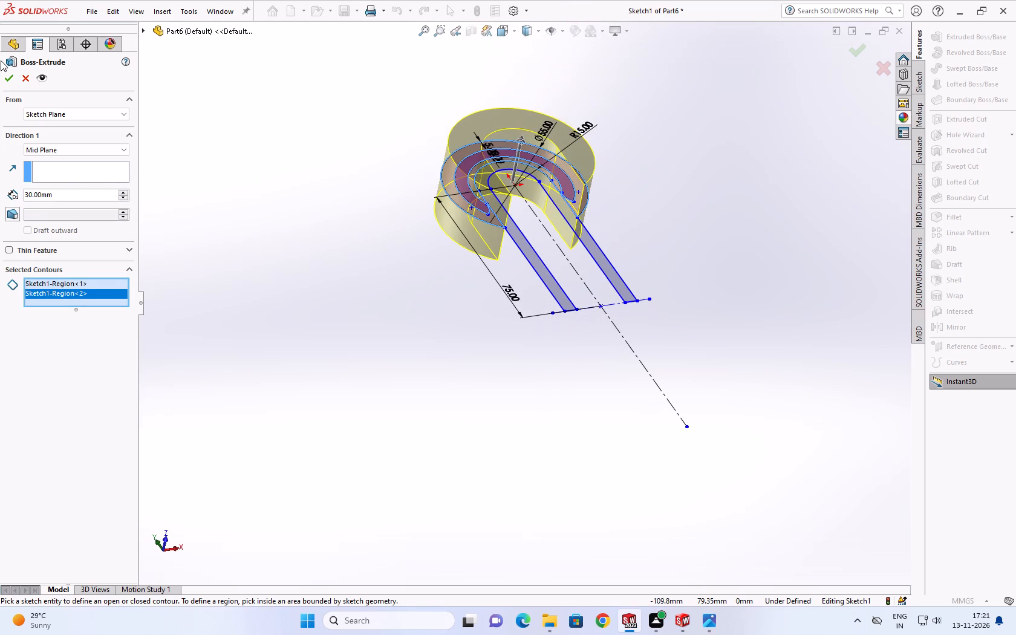
{"action": "left_click", "coordinate": [10, 82]}
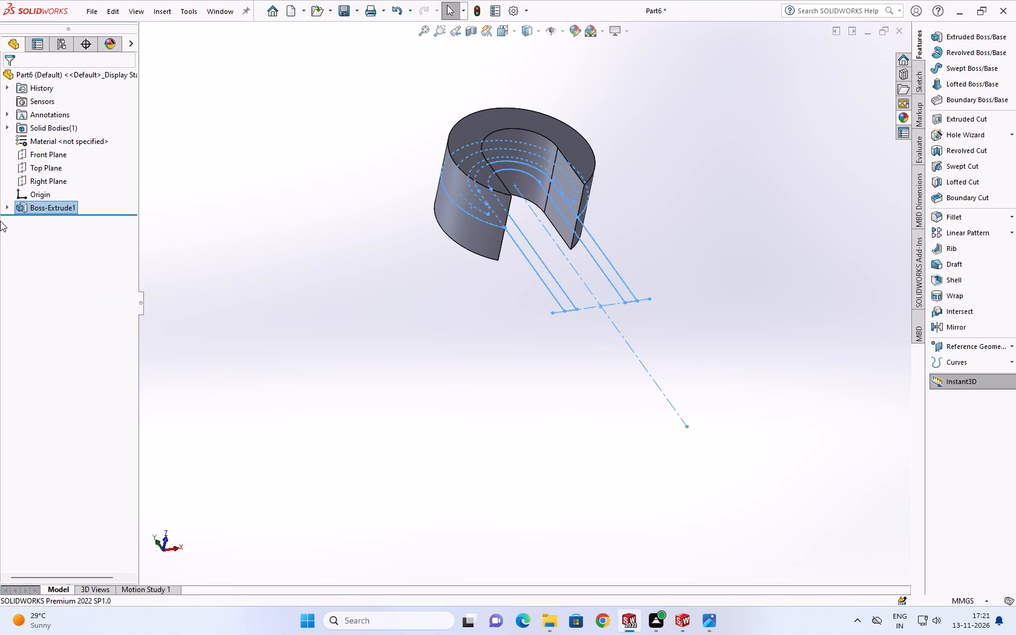
Edit the head extrusion to add the U-shaped region with both legs to its selected contours.
{"action": "left_click", "coordinate": [704, 620]}
{"action": "scroll", "coordinate": [381, 406], "scroll_direction": "up", "scroll_amount": 3}
{"action": "scroll", "coordinate": [399, 386], "scroll_direction": "down", "scroll_amount": 4}
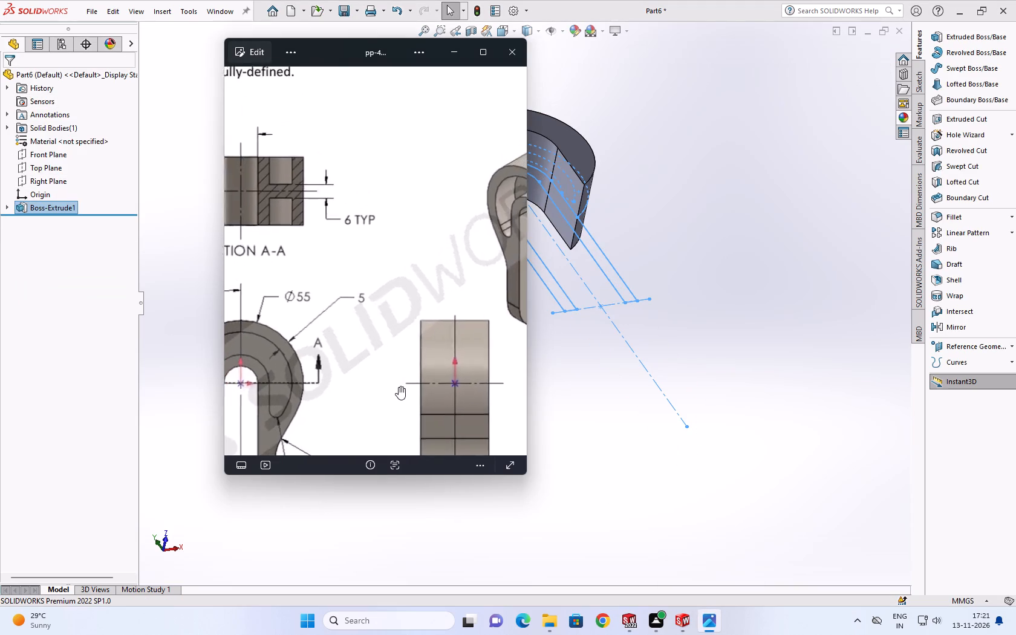
{"action": "scroll", "coordinate": [399, 386], "scroll_direction": "down", "scroll_amount": 7}
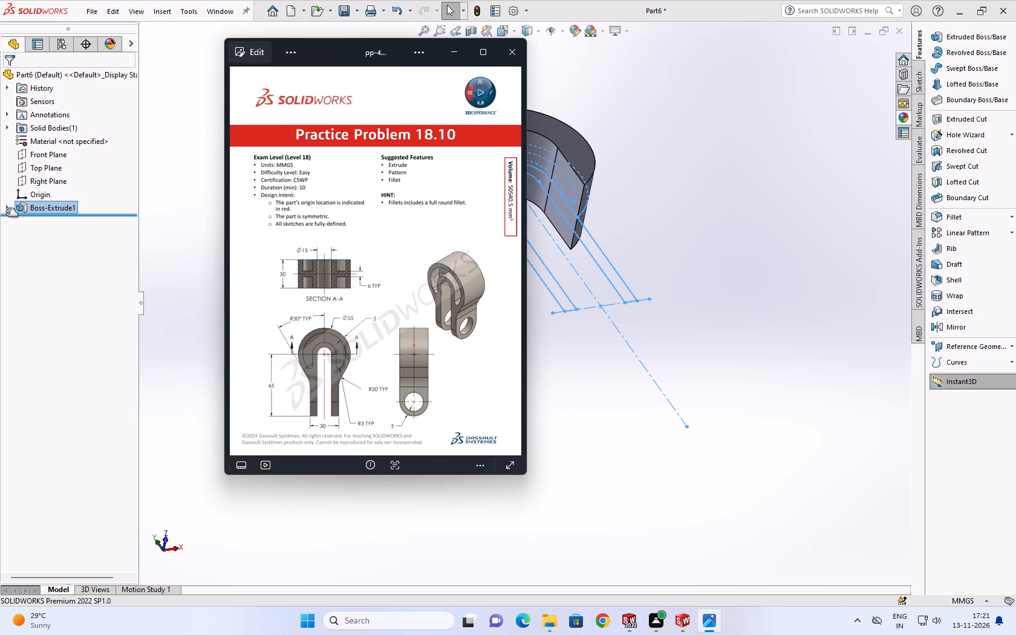
{"action": "left_click", "coordinate": [21, 203]}
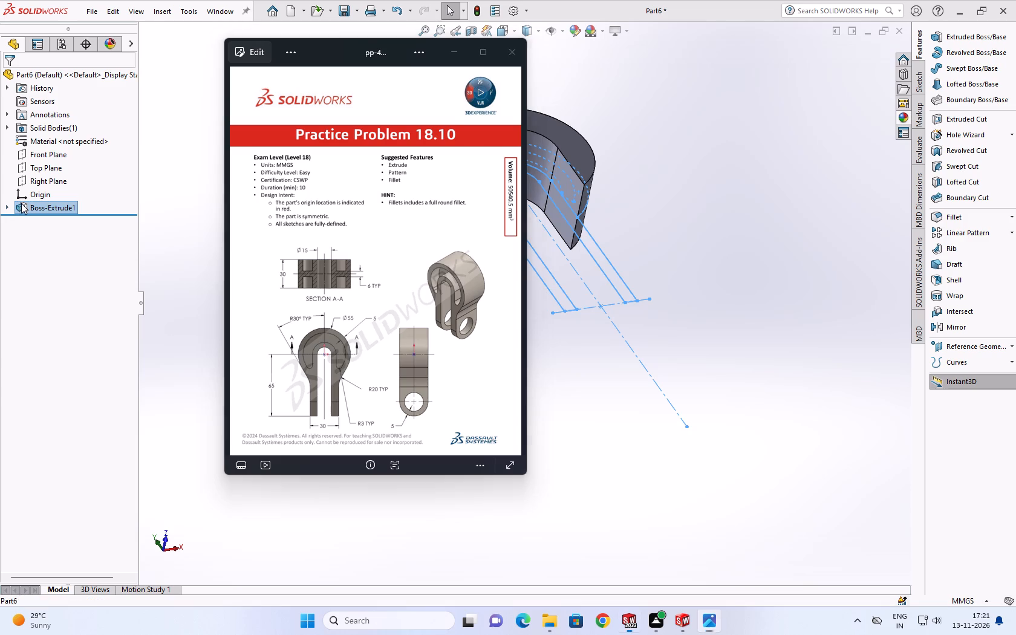
{"action": "left_click", "coordinate": [28, 168]}
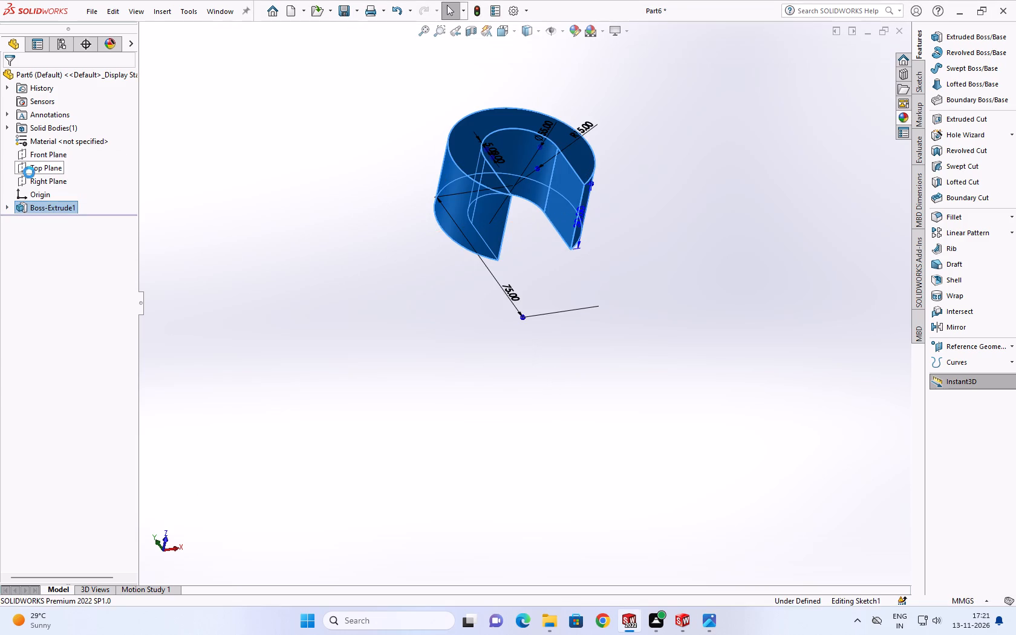
{"action": "left_click", "coordinate": [83, 278]}
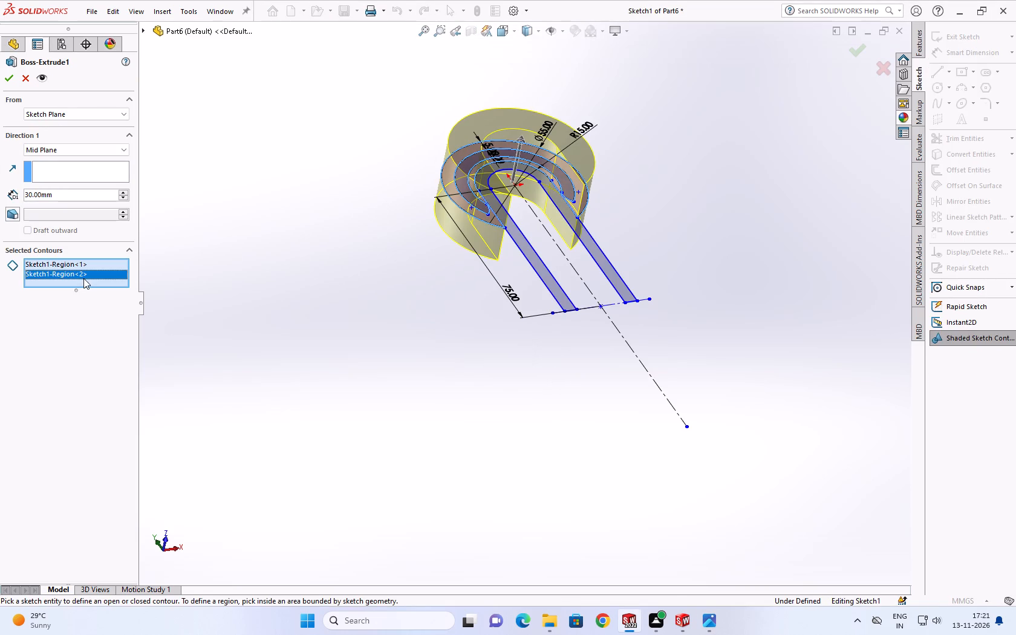
{"action": "left_click", "coordinate": [558, 297]}
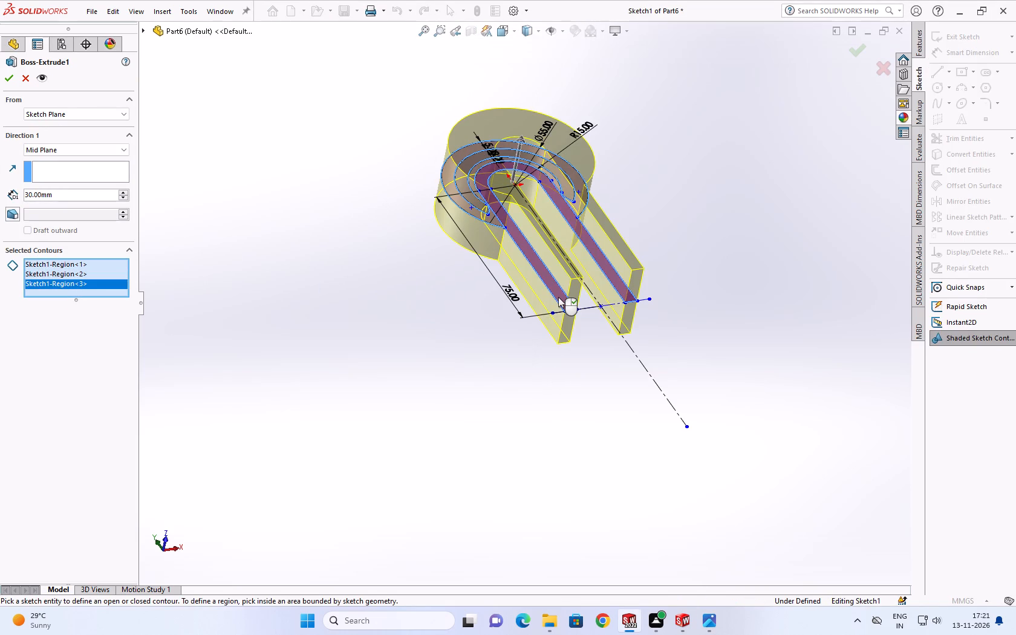
{"action": "left_click", "coordinate": [8, 74]}
Cut the curved groove region of Sketch1 as a blind 5 mm cut starting from the clevis's front face.
{"action": "middle_click_drag", "start_coordinate": [509, 210], "coordinate": [472, 301]}
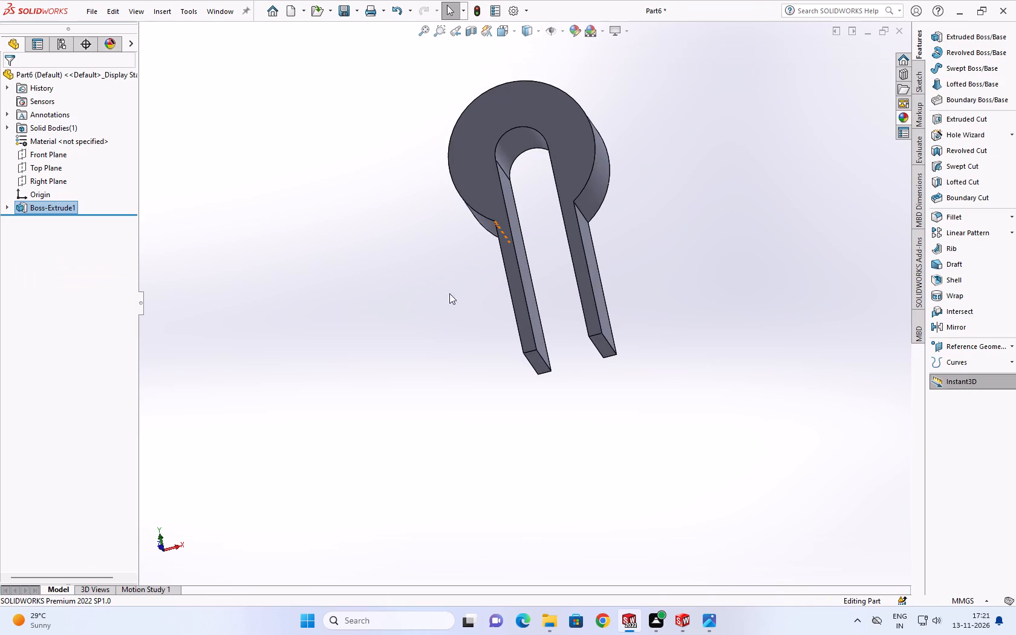
{"action": "left_click", "coordinate": [8, 204]}
{"action": "left_click", "coordinate": [38, 217]}
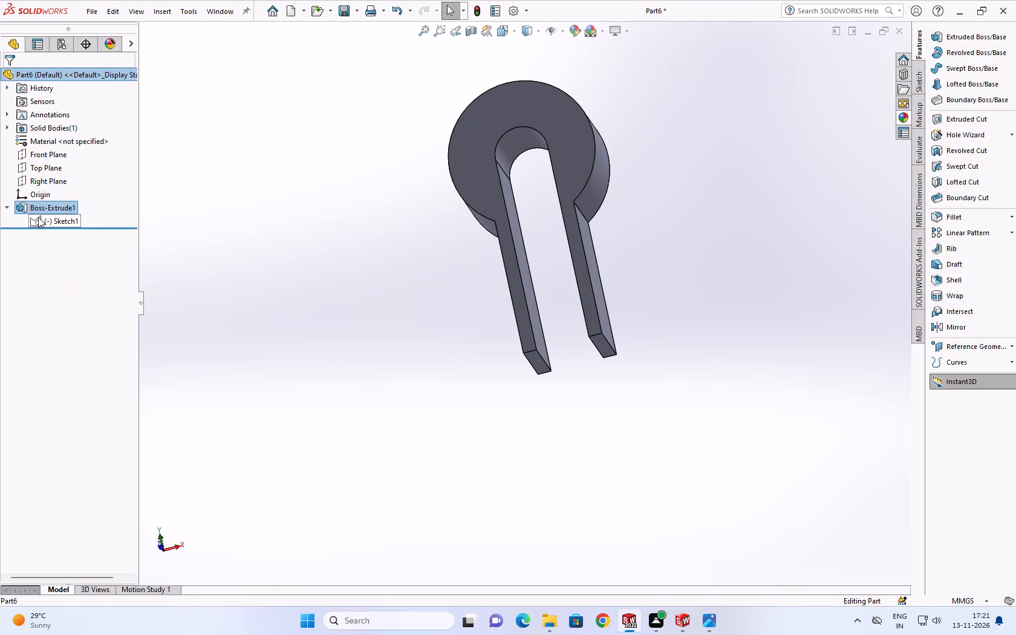
{"action": "left_click", "coordinate": [947, 116]}
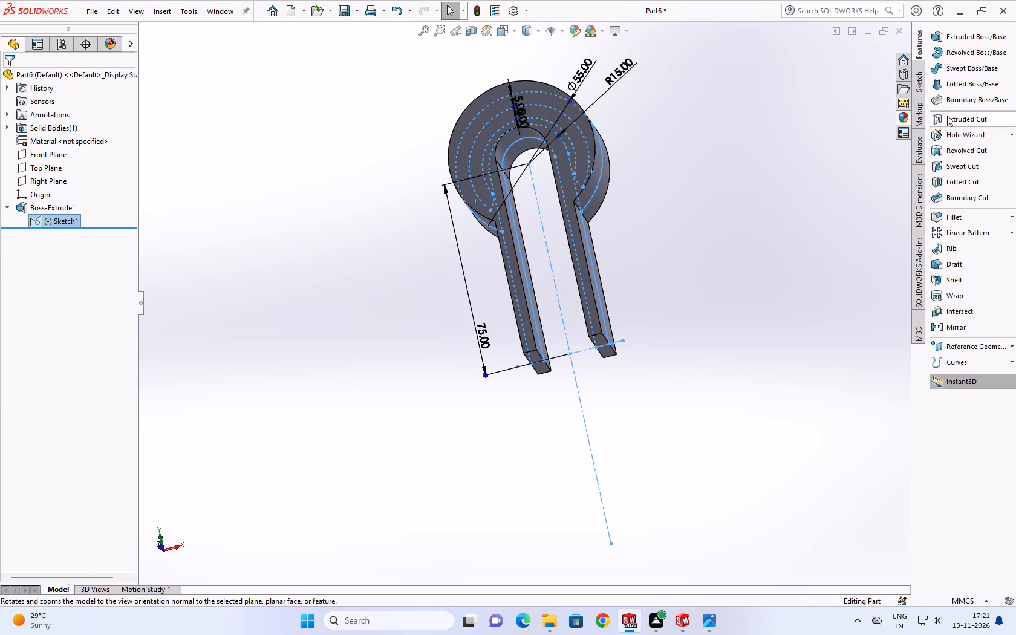
{"action": "scroll", "coordinate": [480, 163], "scroll_direction": "down", "scroll_amount": 2}
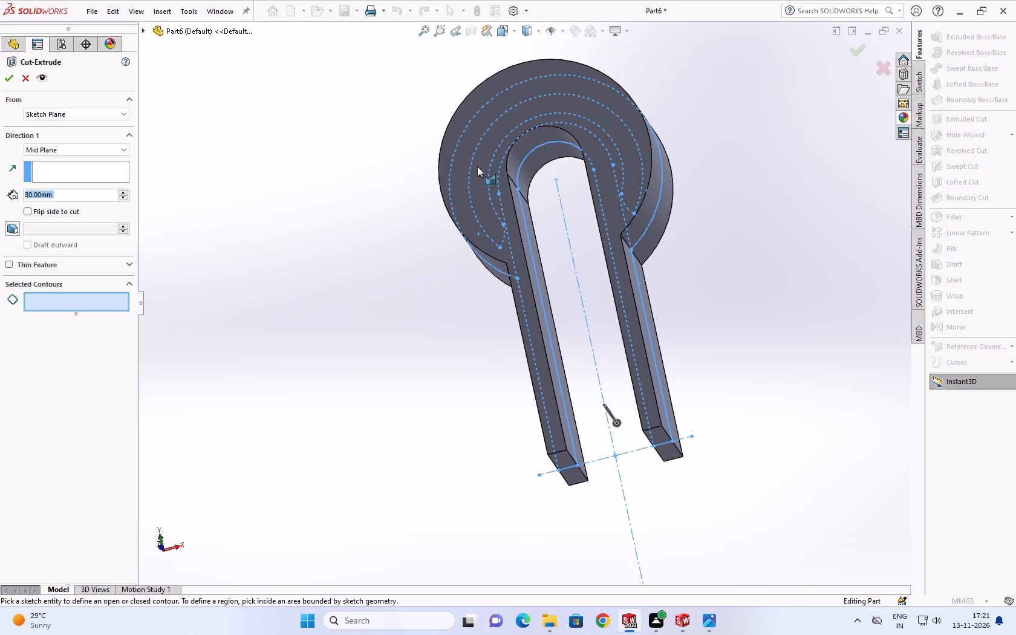
{"action": "left_click", "coordinate": [480, 171]}
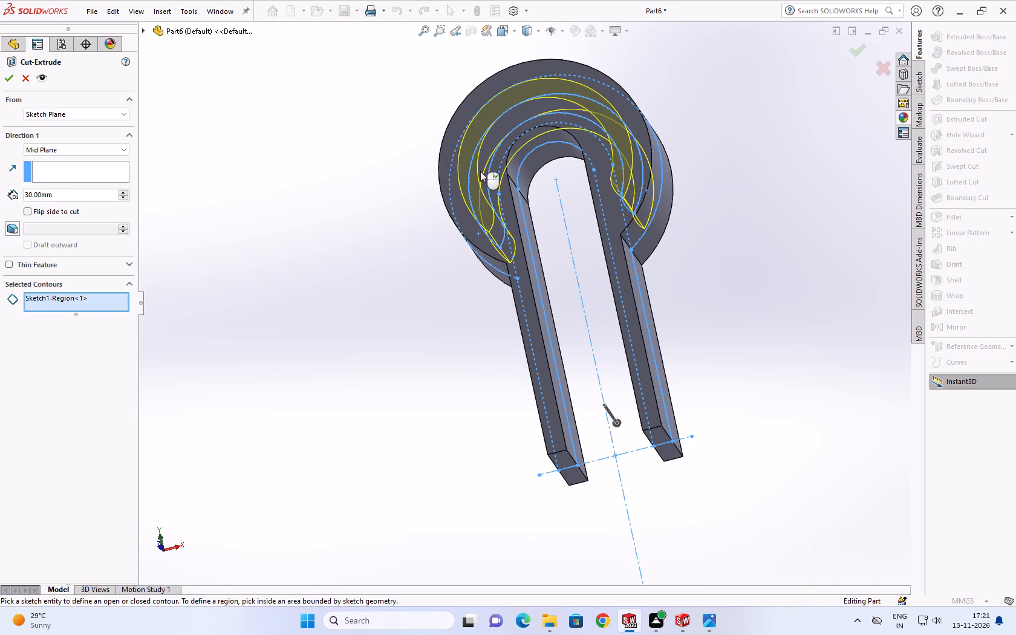
{"action": "middle_click_drag", "start_coordinate": [575, 184], "coordinate": [587, 31]}
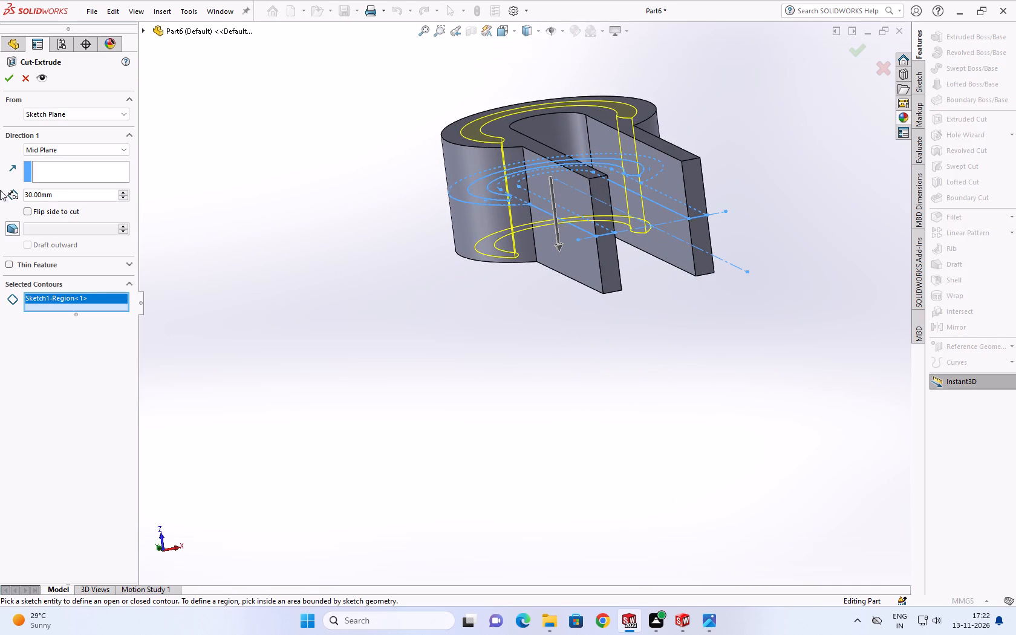
{"action": "left_click", "coordinate": [64, 153]}
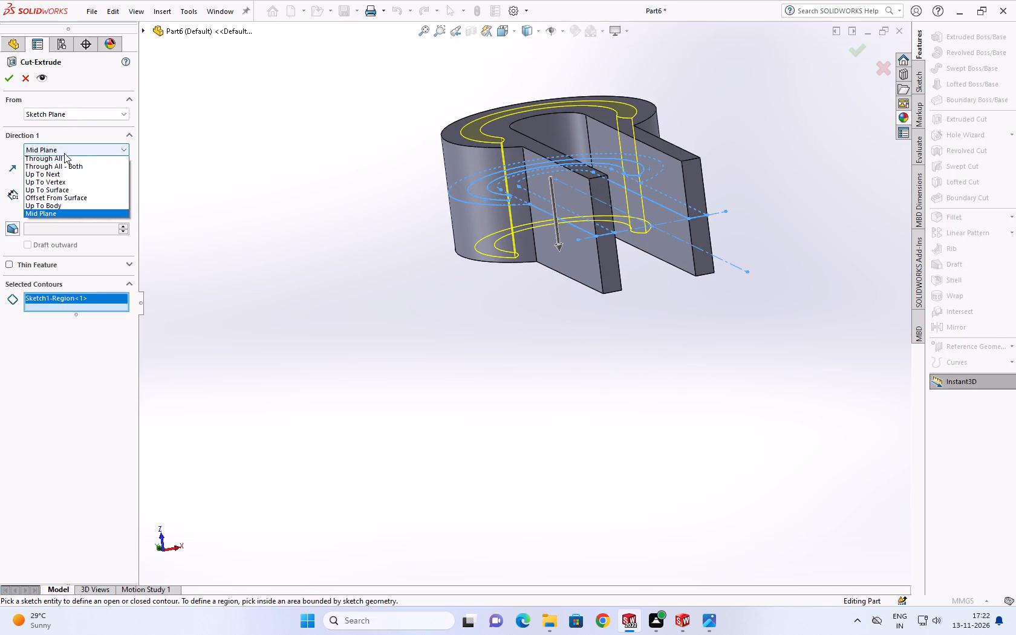
{"action": "left_click", "coordinate": [47, 158]}
{"action": "left_click", "coordinate": [68, 114]}
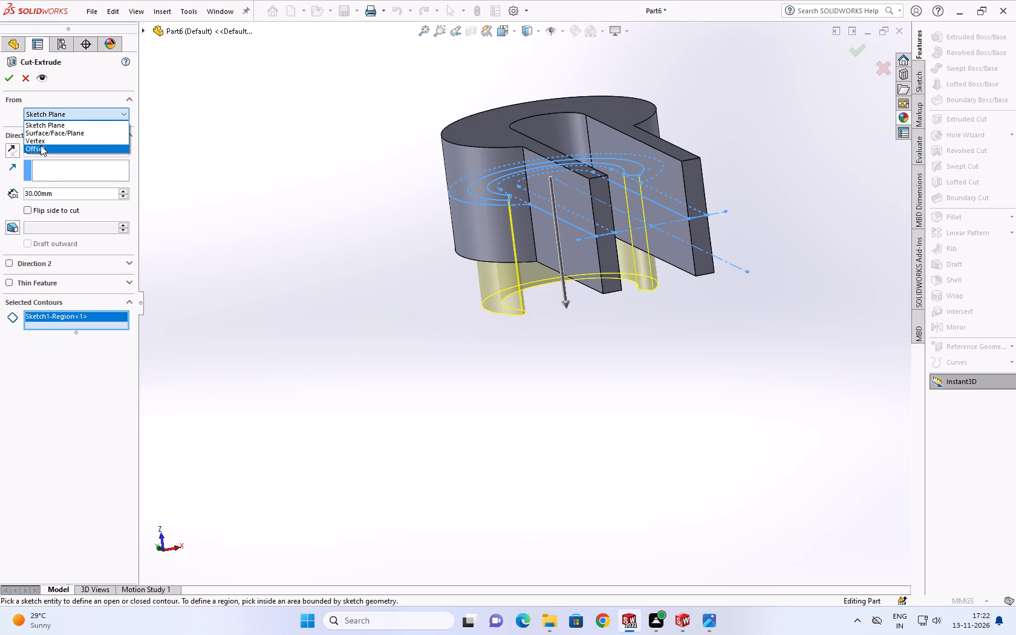
{"action": "left_click", "coordinate": [44, 132]}
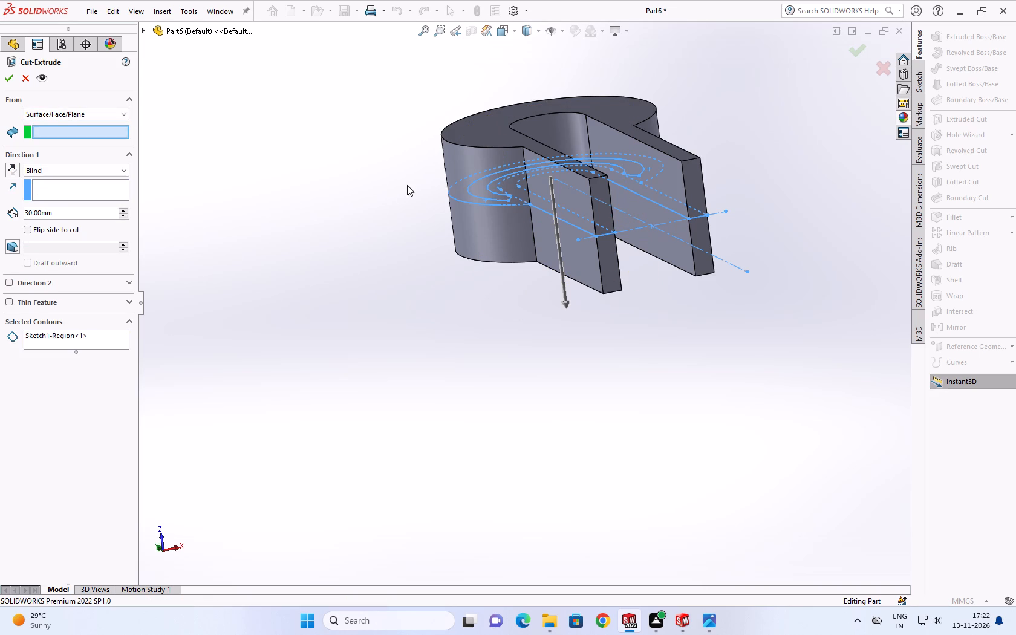
{"action": "left_click", "coordinate": [475, 129]}
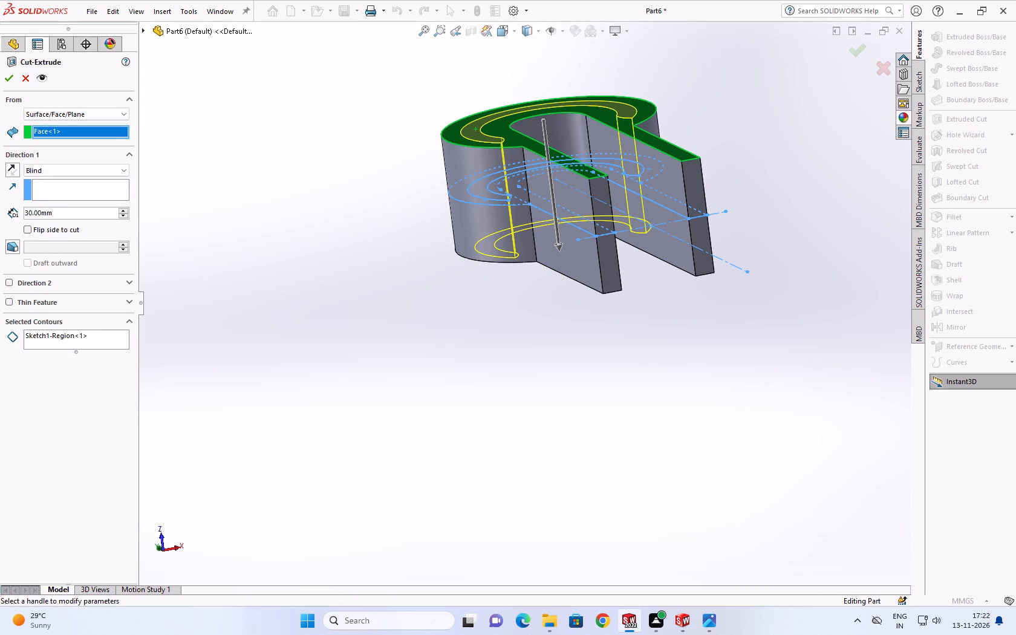
{"action": "double_click", "coordinate": [65, 210]}
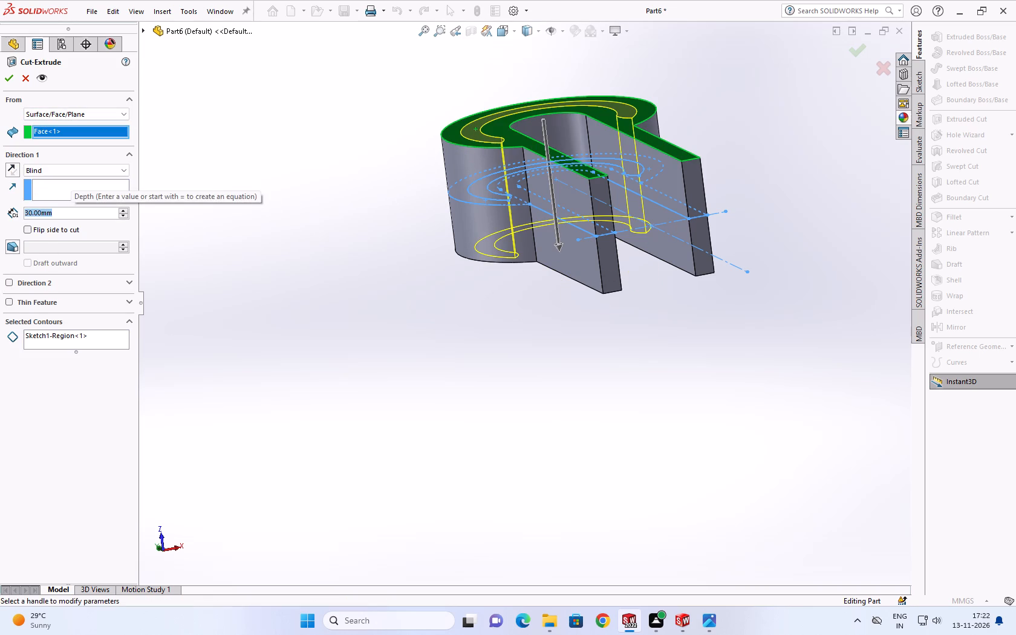
{"action": "key", "text": "5"}
{"action": "key", "text": "Return"}
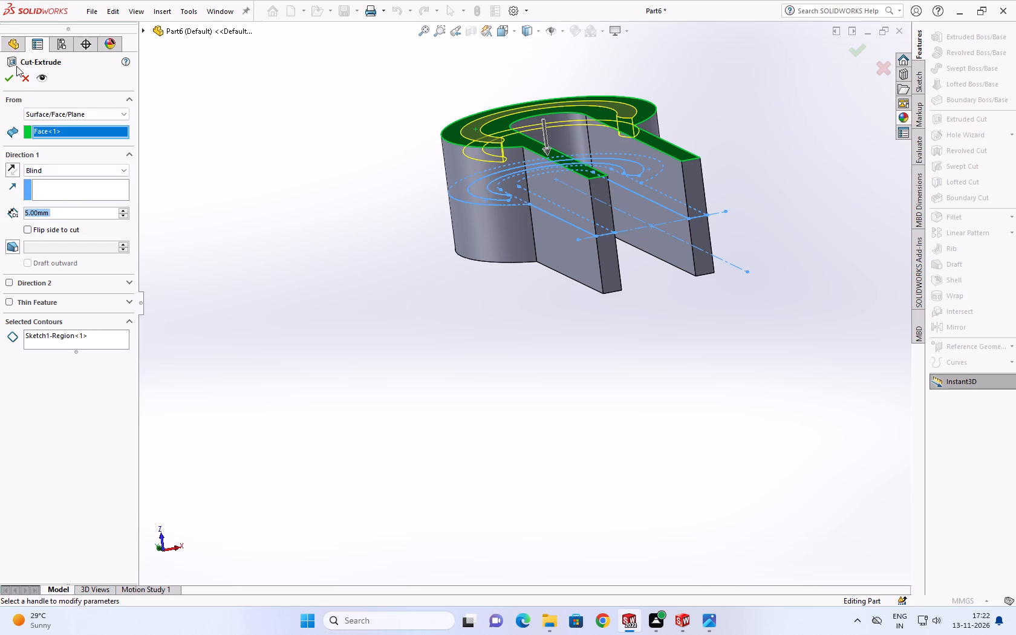
{"action": "left_click", "coordinate": [6, 78]}
Cut the curved groove region of Sketch1 as a blind 5 mm cut starting from the clevis's back face, reversed into the head.
{"action": "middle_click_drag", "start_coordinate": [423, 306], "coordinate": [437, 211]}
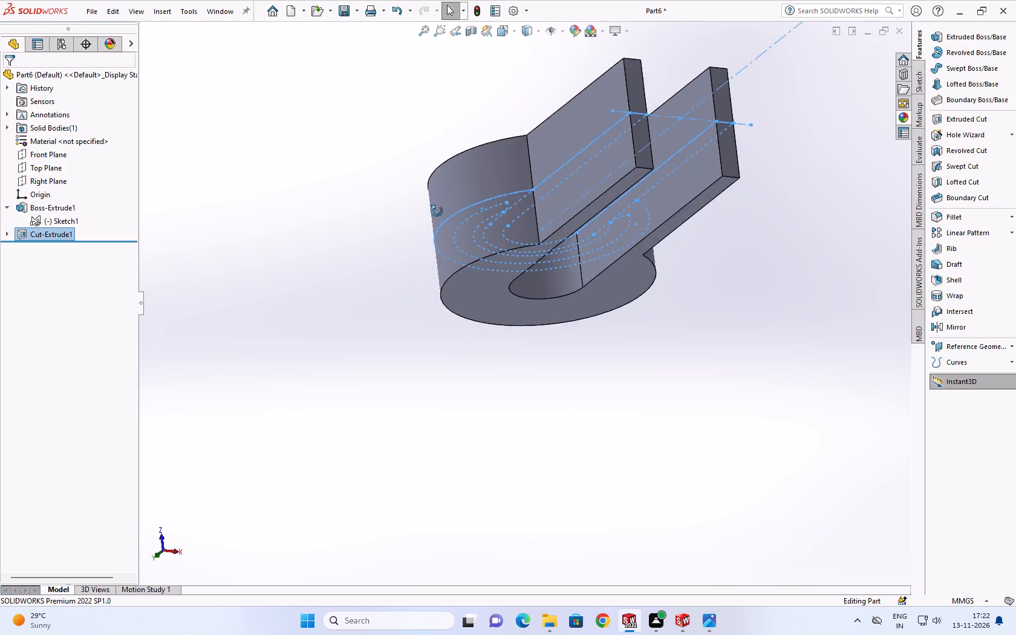
{"action": "middle_click_drag", "start_coordinate": [437, 211], "coordinate": [438, 174]}
{"action": "left_click", "coordinate": [477, 278]}
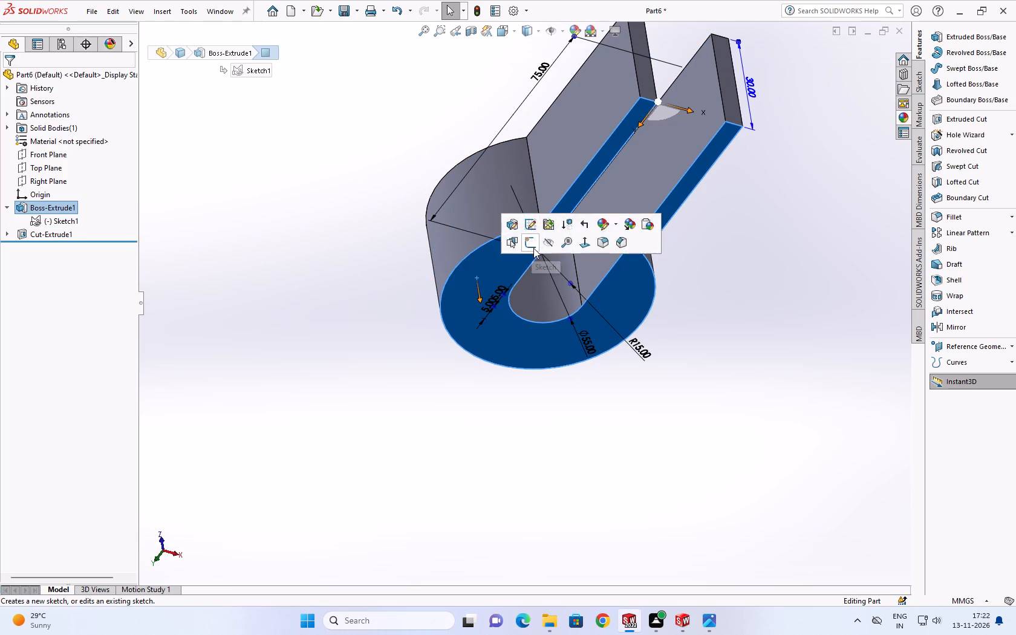
{"action": "left_click", "coordinate": [54, 218]}
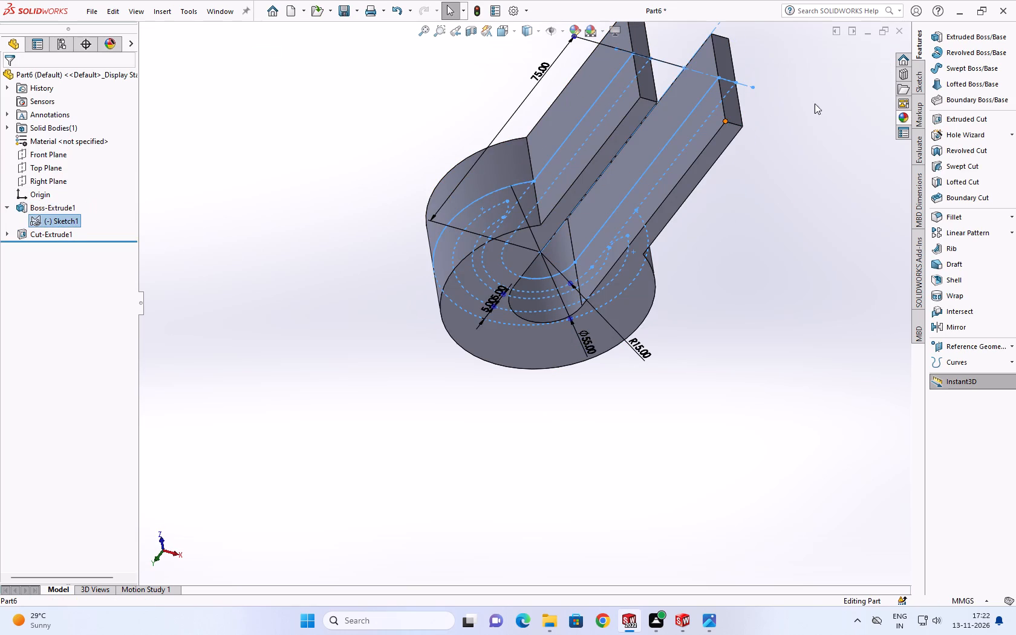
{"action": "left_click", "coordinate": [963, 116]}
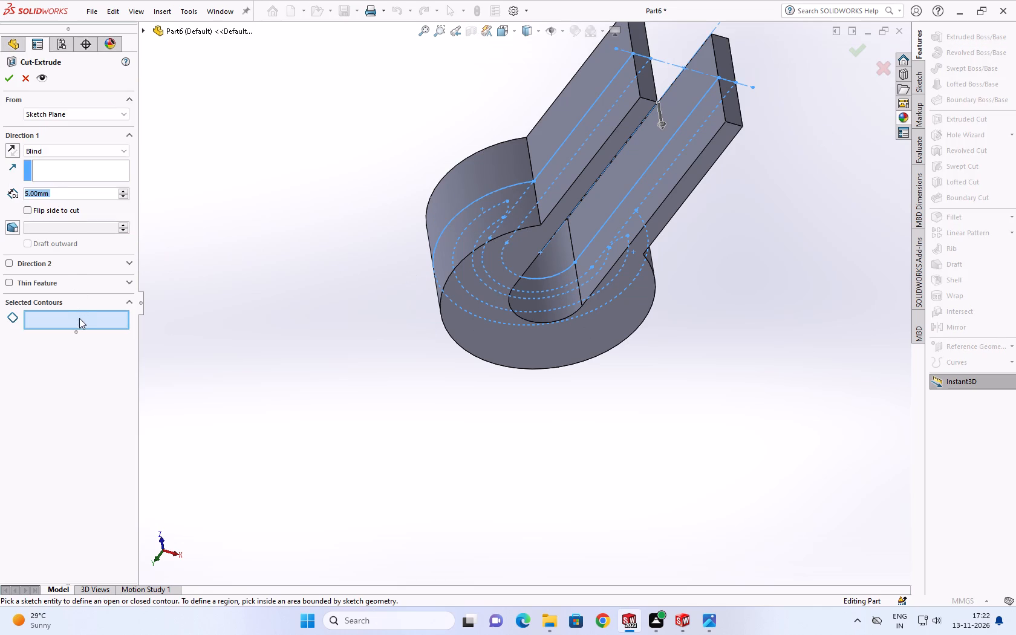
{"action": "left_click", "coordinate": [79, 318]}
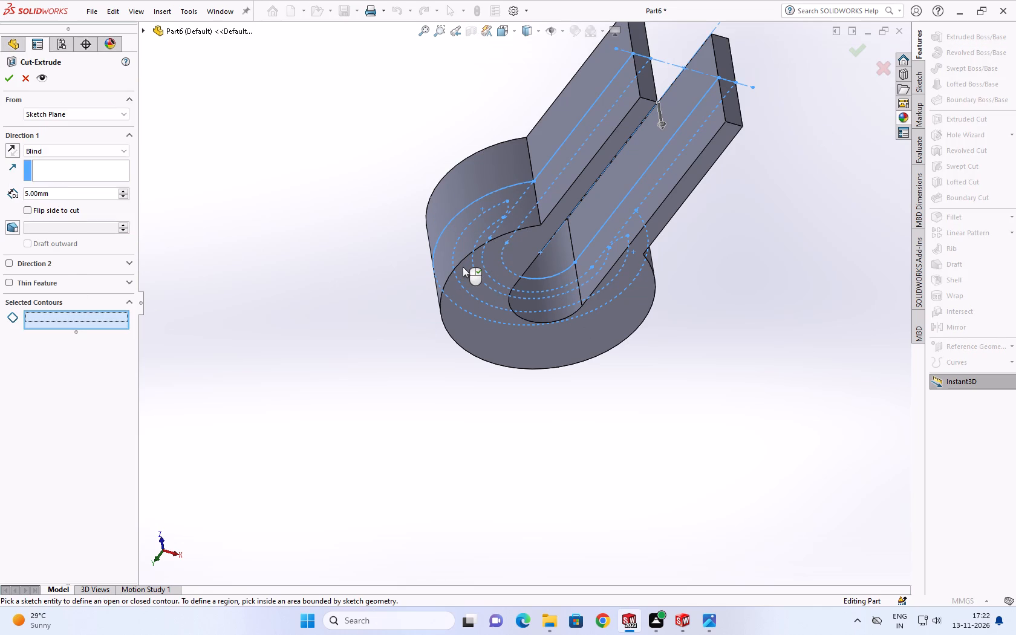
{"action": "left_click", "coordinate": [463, 267]}
{"action": "left_click", "coordinate": [45, 111]}
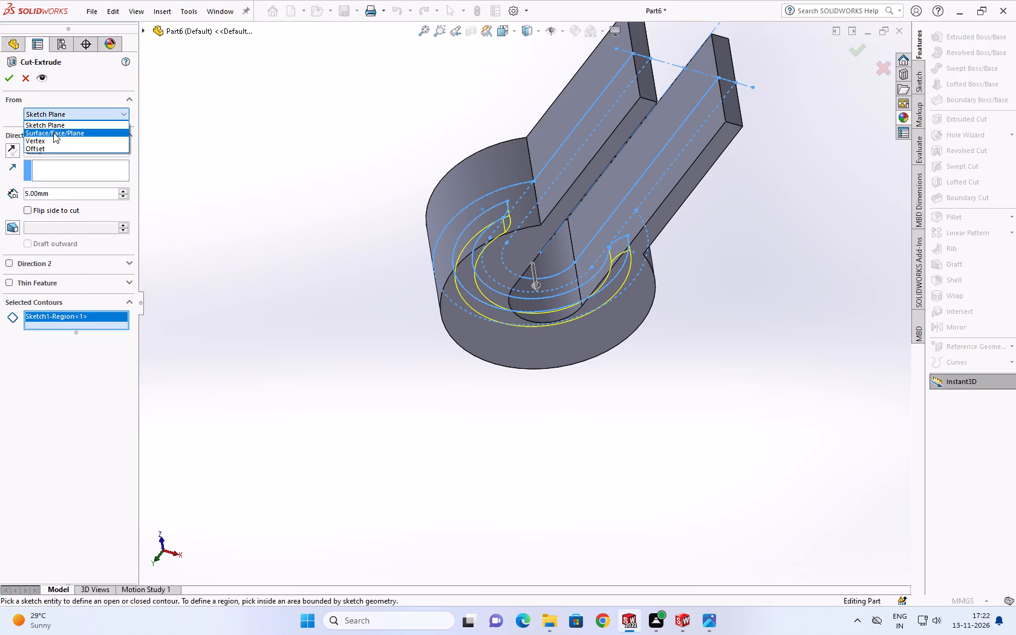
{"action": "left_click", "coordinate": [54, 129]}
{"action": "left_click", "coordinate": [478, 319]}
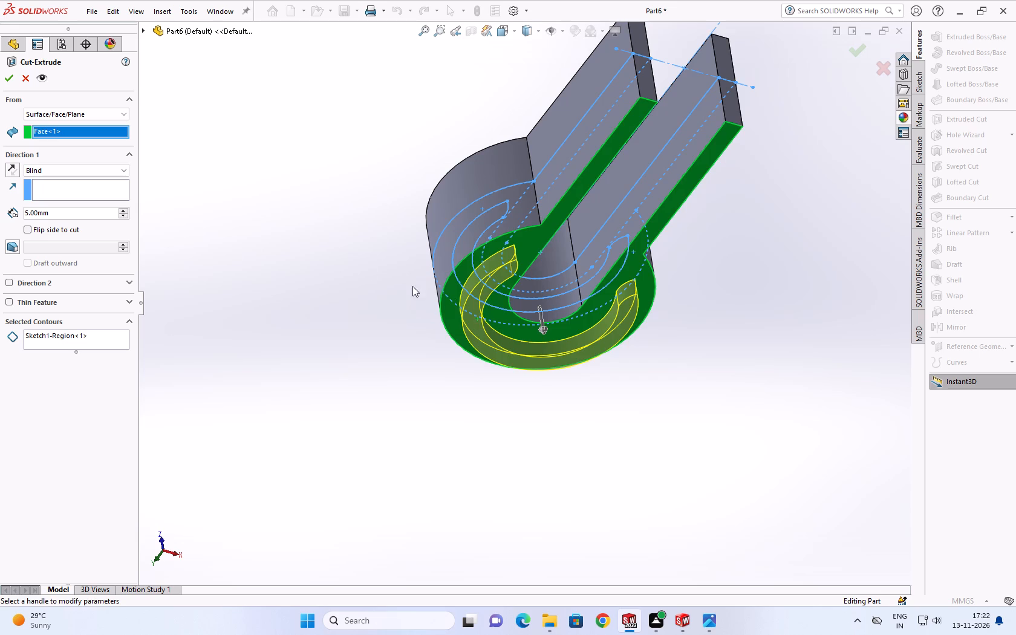
{"action": "left_click", "coordinate": [8, 168]}
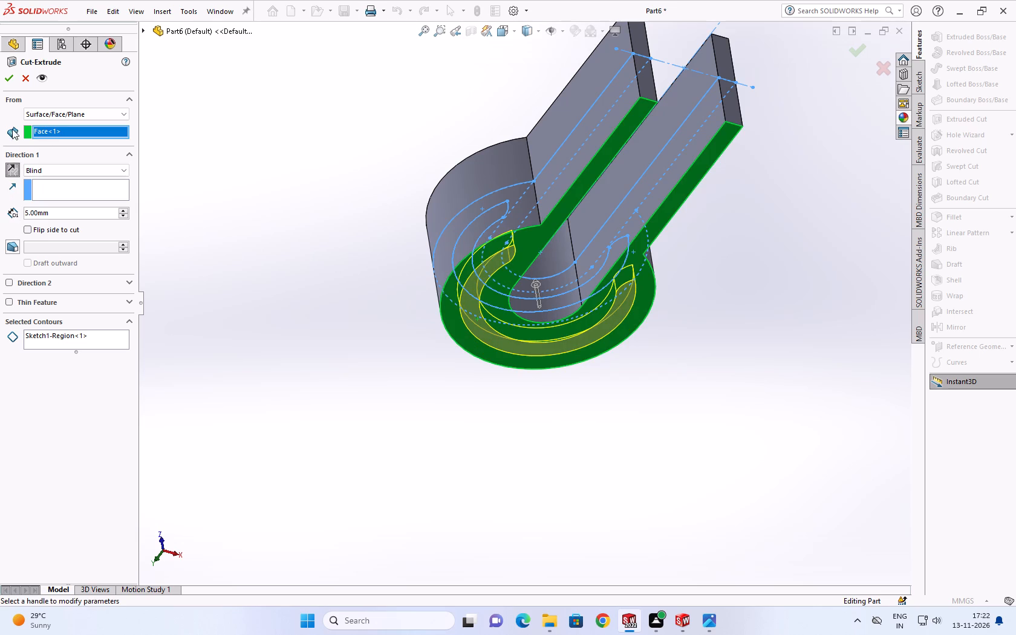
{"action": "left_click", "coordinate": [11, 74]}
Inspect the curved grooves and the leg shape from several angles.
{"action": "middle_click_drag", "start_coordinate": [391, 204], "coordinate": [391, 204]}
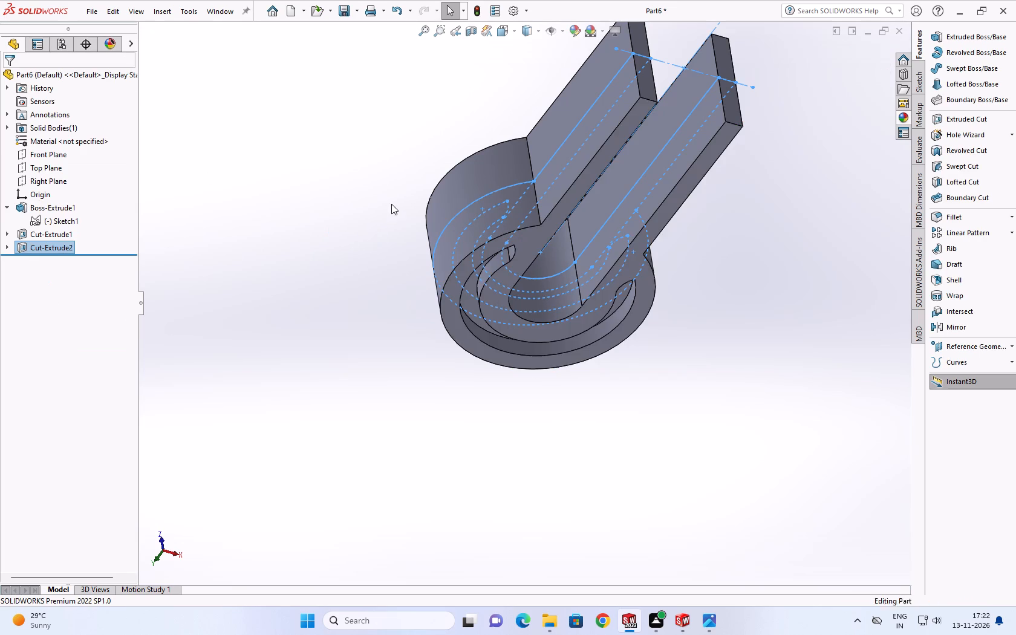
{"action": "middle_click_drag", "start_coordinate": [391, 204], "coordinate": [344, 439]}
{"action": "scroll", "coordinate": [344, 439], "scroll_direction": "up", "scroll_amount": 4}
{"action": "scroll", "coordinate": [406, 328], "scroll_direction": "down", "scroll_amount": 2}
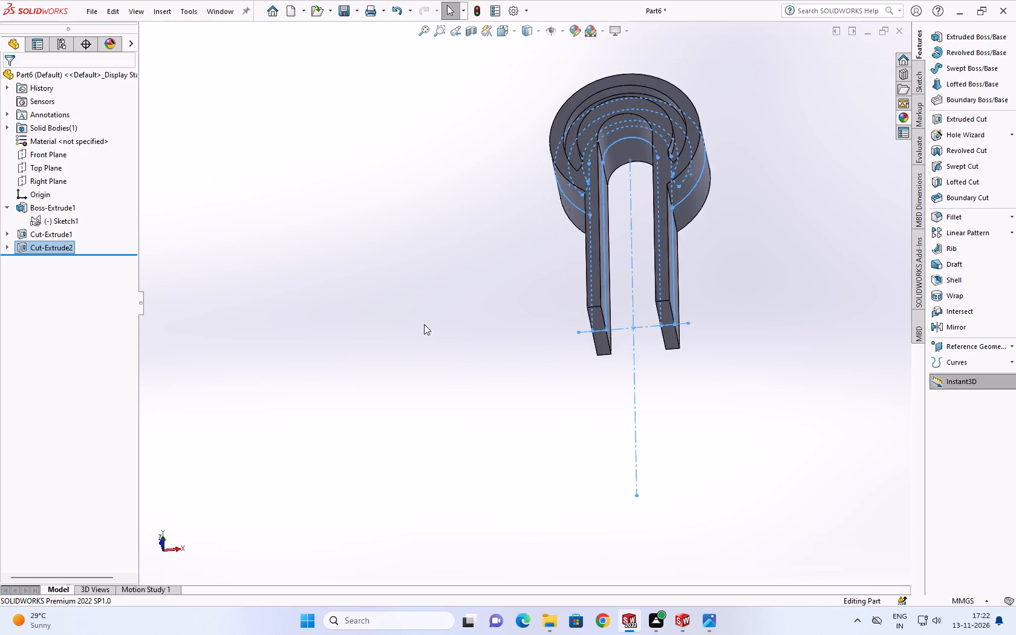
{"action": "scroll", "coordinate": [424, 324], "scroll_direction": "down", "scroll_amount": 1}
{"action": "scroll", "coordinate": [632, 230], "scroll_direction": "up", "scroll_amount": 1}
{"action": "scroll", "coordinate": [678, 217], "scroll_direction": "down", "scroll_amount": 2}
{"action": "scroll", "coordinate": [758, 224], "scroll_direction": "down", "scroll_amount": 1}
{"action": "middle_click_drag", "start_coordinate": [758, 224], "coordinate": [756, 224]}
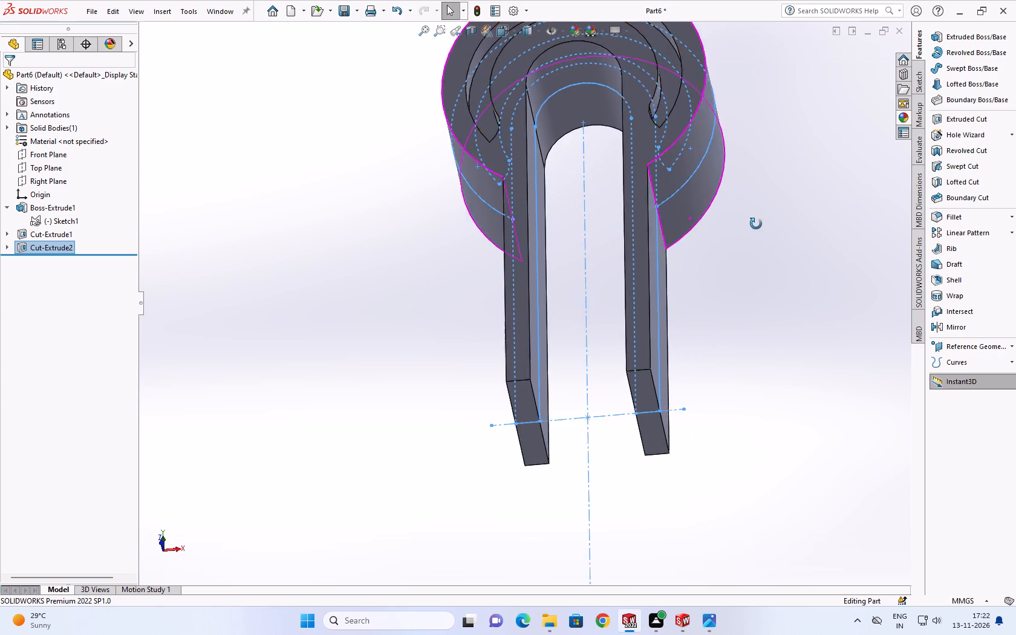
{"action": "middle_click_drag", "start_coordinate": [756, 224], "coordinate": [708, 273]}
{"action": "left_click", "coordinate": [758, 272]}
{"action": "scroll", "coordinate": [716, 273], "scroll_direction": "up", "scroll_amount": 3}
{"action": "scroll", "coordinate": [672, 319], "scroll_direction": "down", "scroll_amount": 1}
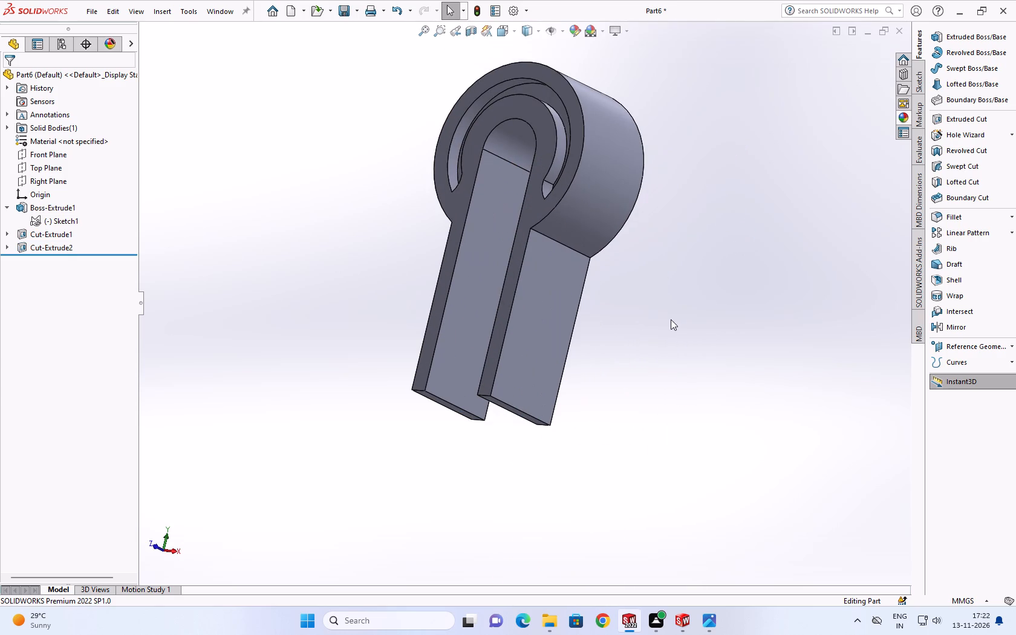
Switch to Photos and examine the Practice Problem 18.10 drawing for the leg-end rounding and hole details.
{"action": "left_click", "coordinate": [706, 619]}
{"action": "scroll", "coordinate": [429, 380], "scroll_direction": "down", "scroll_amount": 1}
{"action": "scroll", "coordinate": [429, 380], "scroll_direction": "up", "scroll_amount": 1}
{"action": "scroll", "coordinate": [429, 380], "scroll_direction": "down", "scroll_amount": 1}
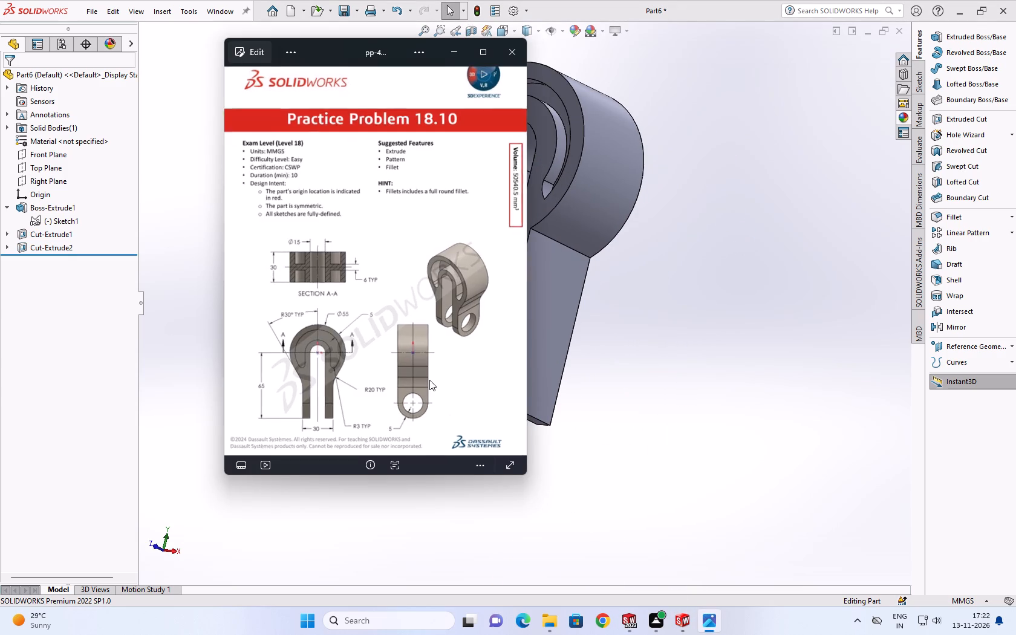
{"action": "scroll", "coordinate": [429, 380], "scroll_direction": "down", "scroll_amount": 2}
{"action": "scroll", "coordinate": [381, 382], "scroll_direction": "down", "scroll_amount": 1}
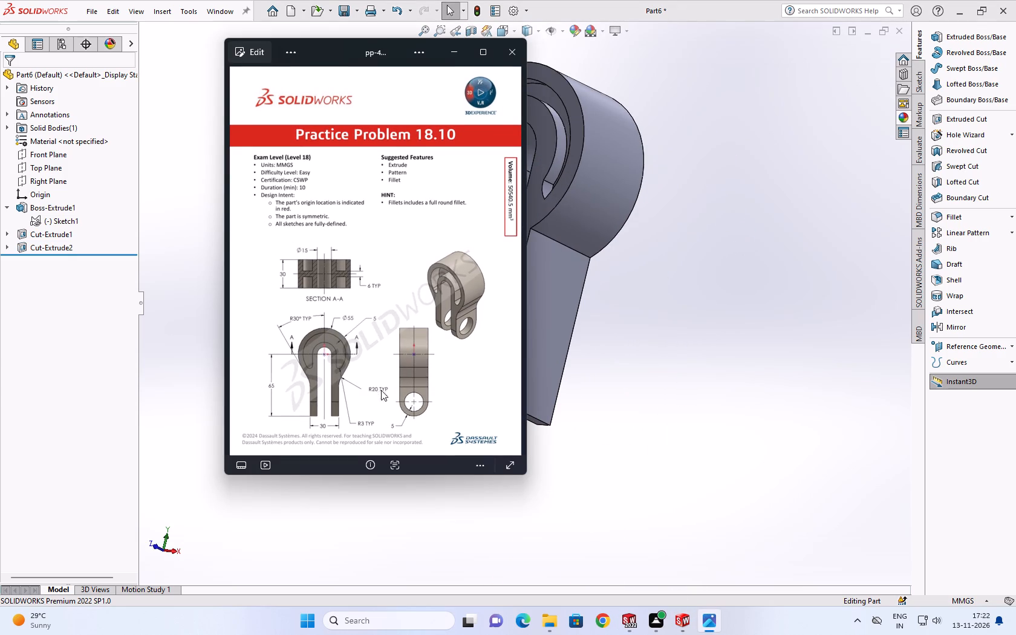
{"action": "scroll", "coordinate": [380, 395], "scroll_direction": "down", "scroll_amount": 3}
{"action": "scroll", "coordinate": [329, 420], "scroll_direction": "down", "scroll_amount": 1}
Return to SOLIDWORKS and sketch a circle of about 8.6 mm radius on the right leg's outer face, centred about 55 mm below the origin.
{"action": "left_click", "coordinate": [552, 368]}
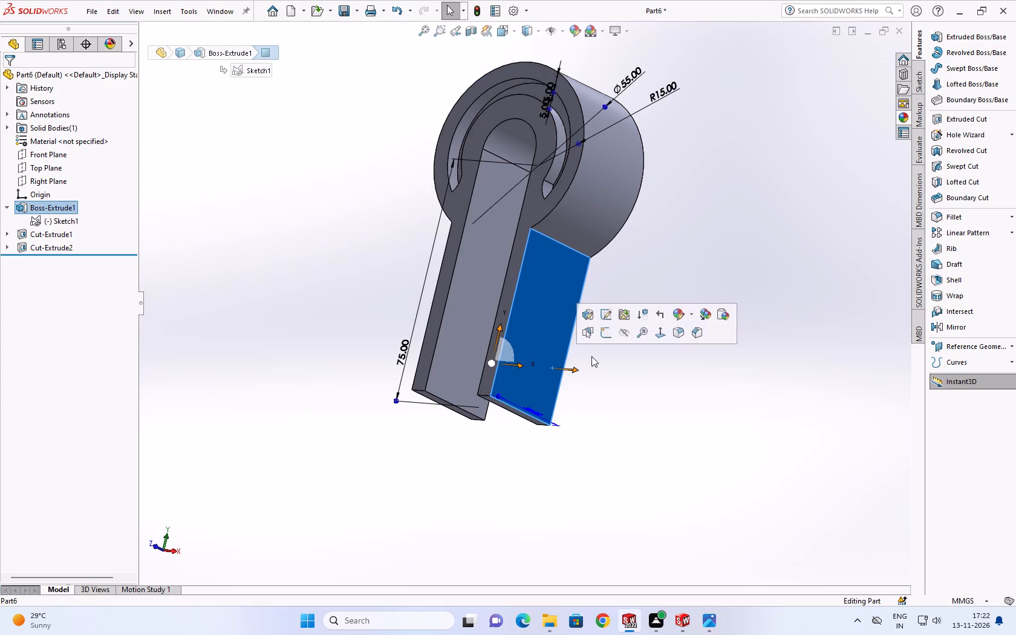
{"action": "left_click", "coordinate": [602, 334]}
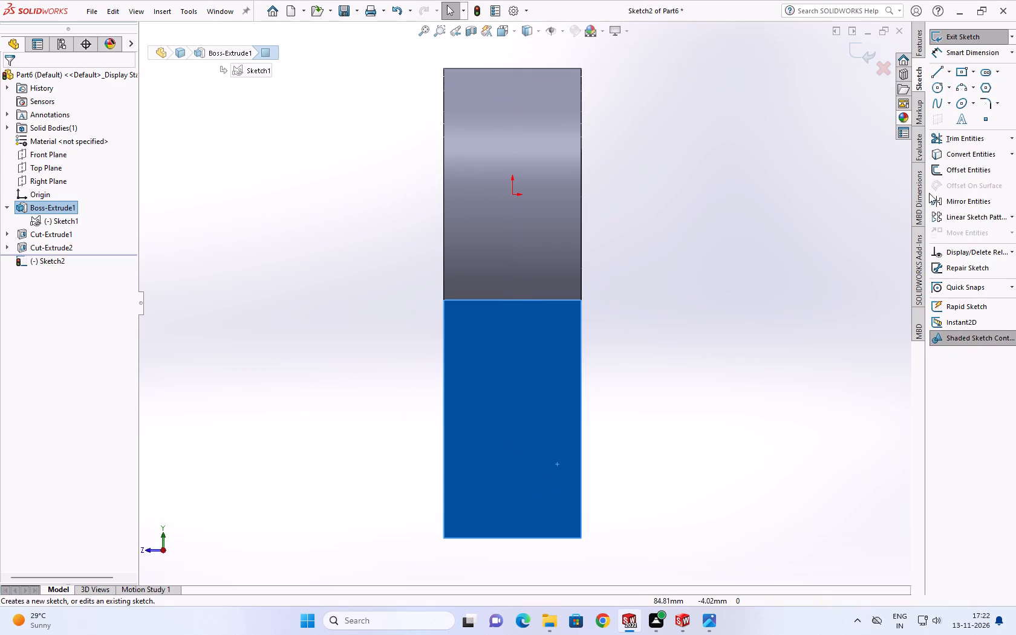
{"action": "left_click", "coordinate": [937, 88]}
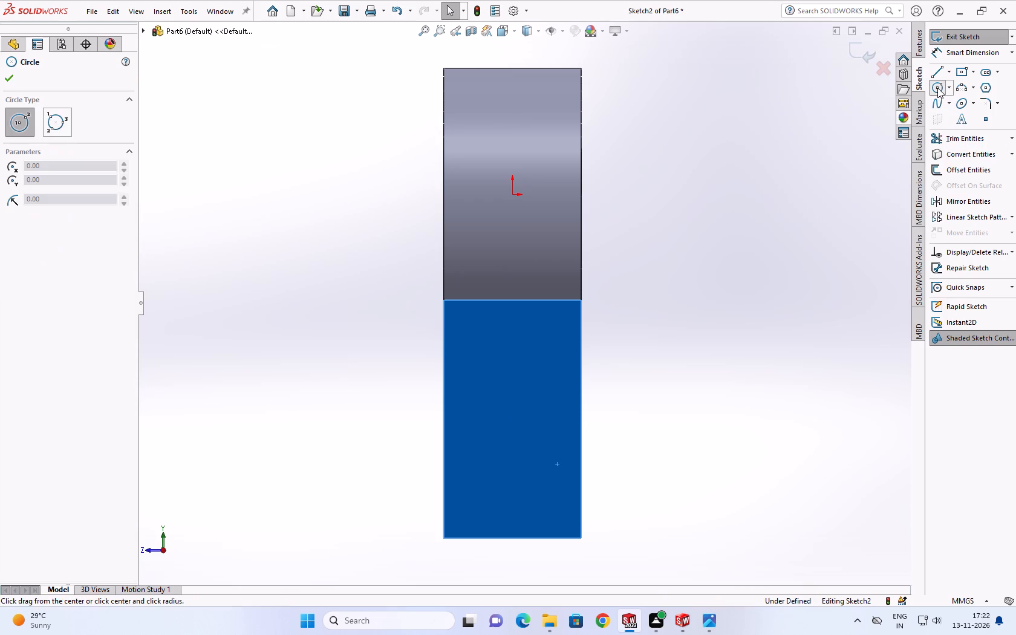
{"action": "left_click", "coordinate": [514, 446]}
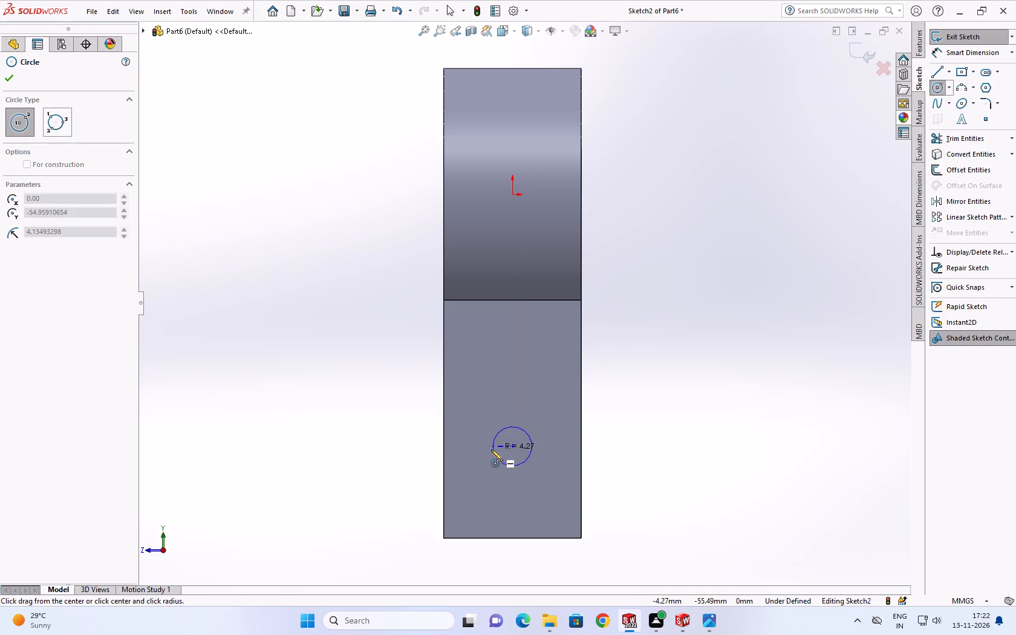
{"action": "left_click", "coordinate": [473, 449]}
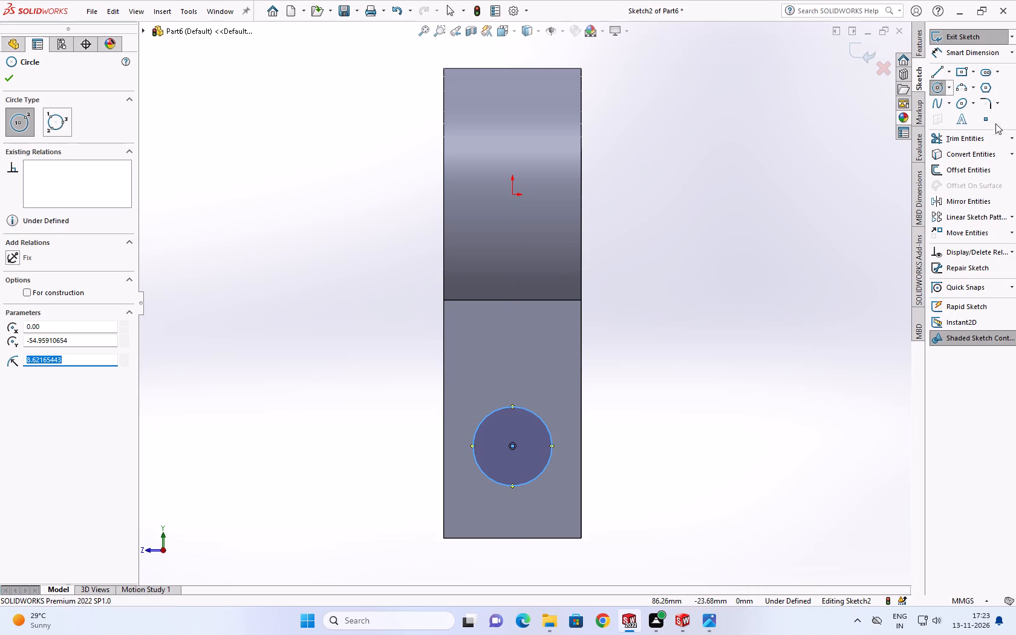
Draw a three-point arc of about 15 mm radius between the leg's two long edges, bulging down to its bottom edge.
{"action": "left_click", "coordinate": [974, 89]}
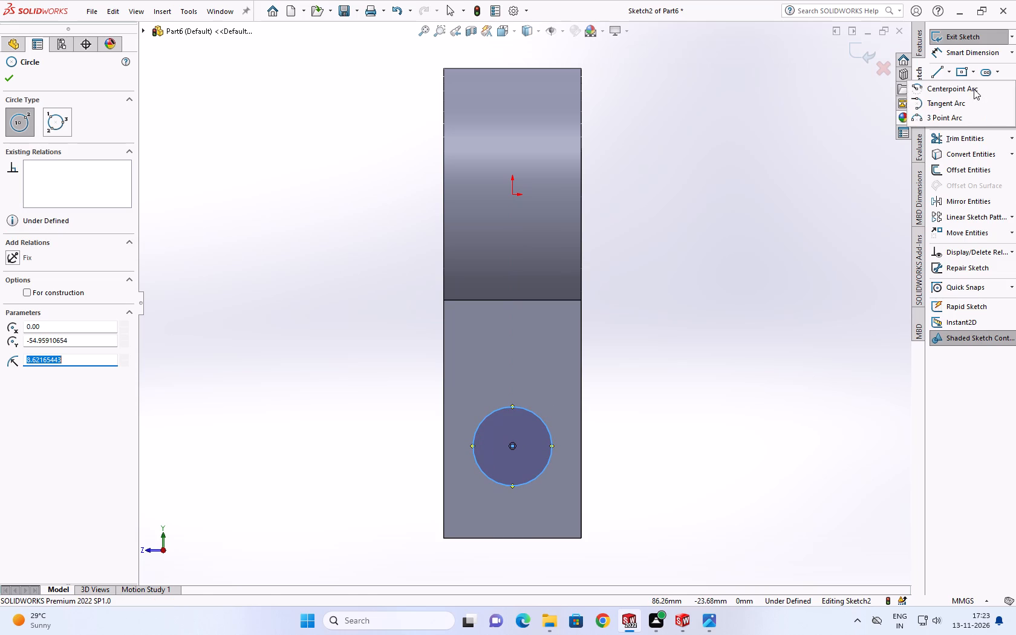
{"action": "left_click", "coordinate": [922, 89]}
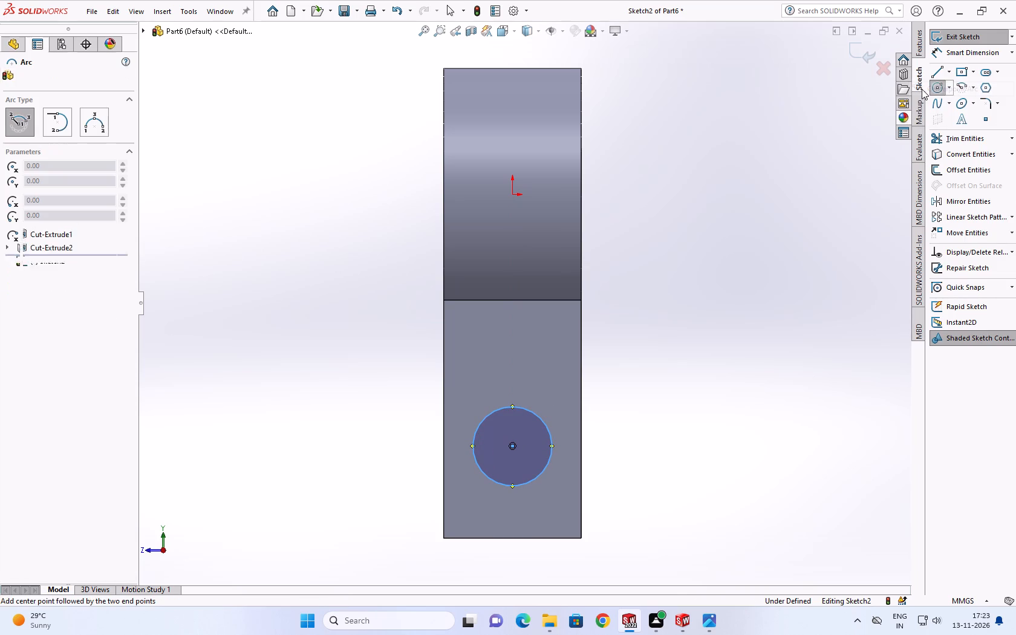
{"action": "left_click", "coordinate": [973, 88]}
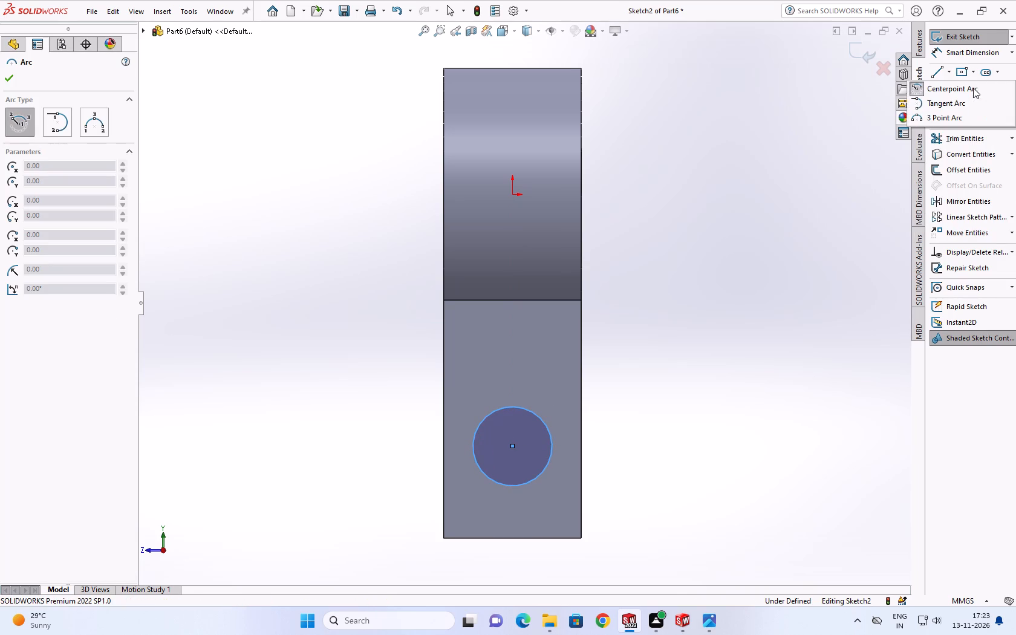
{"action": "left_click", "coordinate": [946, 115]}
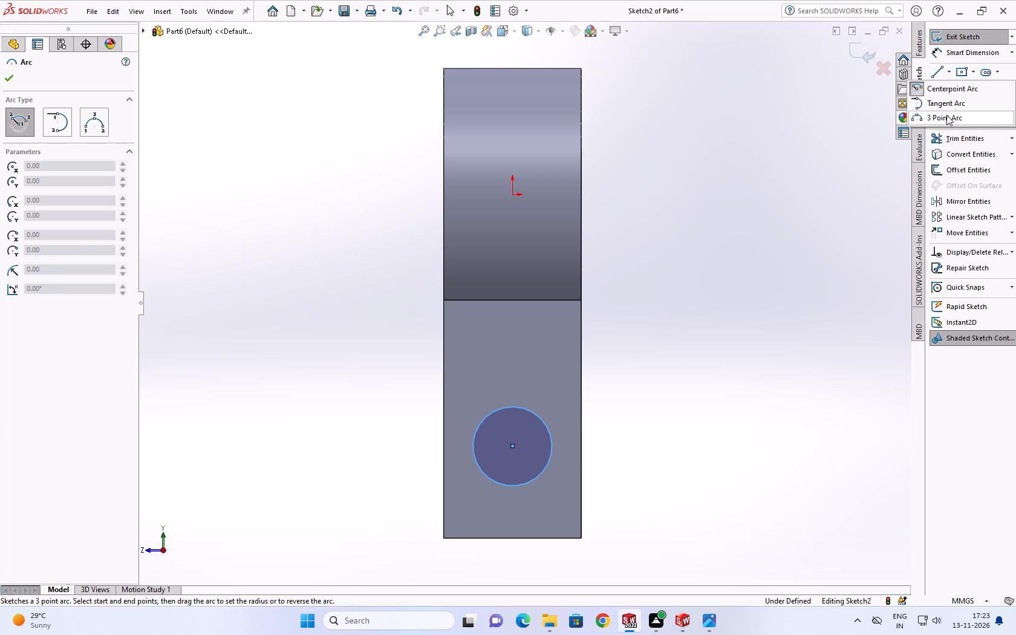
{"action": "left_click", "coordinate": [581, 469]}
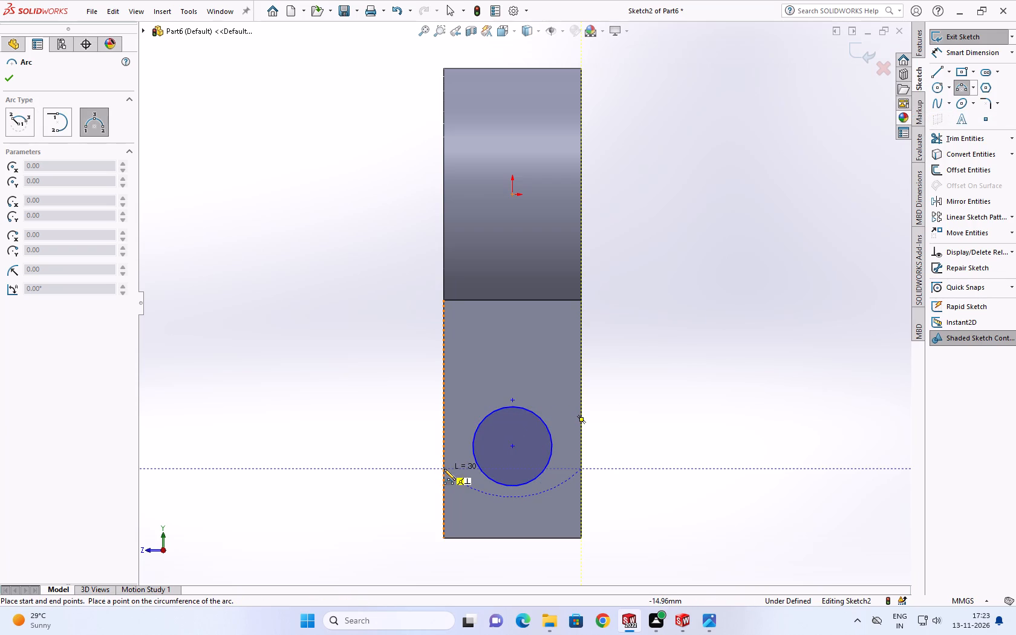
{"action": "left_click", "coordinate": [445, 468]}
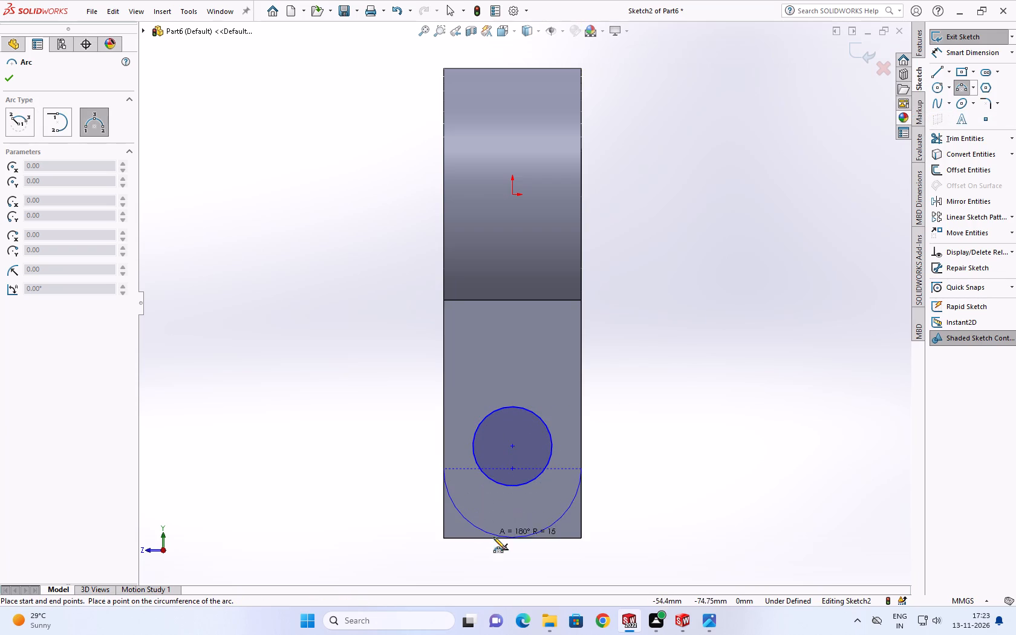
{"action": "left_click", "coordinate": [513, 539]}
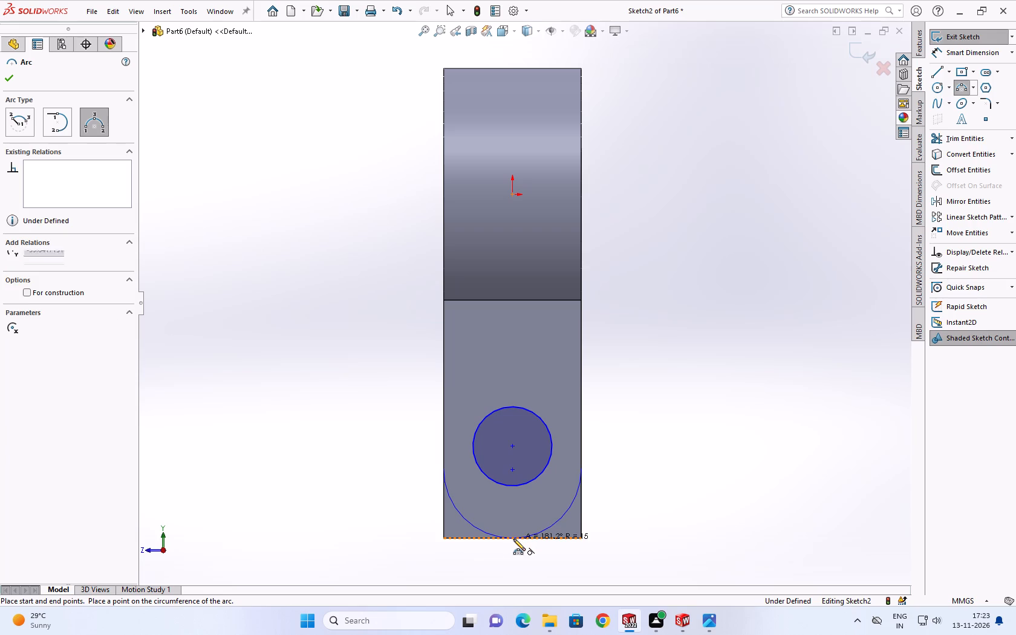
{"action": "scroll", "coordinate": [515, 539], "scroll_direction": "down", "scroll_amount": 3}
{"action": "key", "text": "Escape"}
{"action": "scroll", "coordinate": [511, 512], "scroll_direction": "down", "scroll_amount": 1}
{"action": "key", "text": "Escape"}
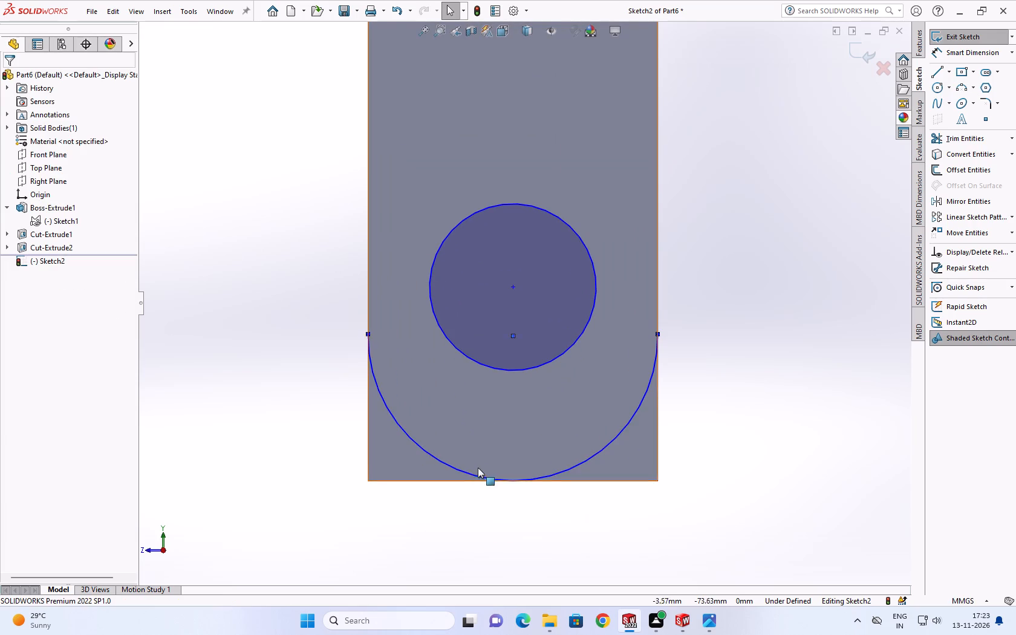
Add a tangent relation between the arc and the leg's bottom edge.
{"action": "left_click", "coordinate": [465, 474]}
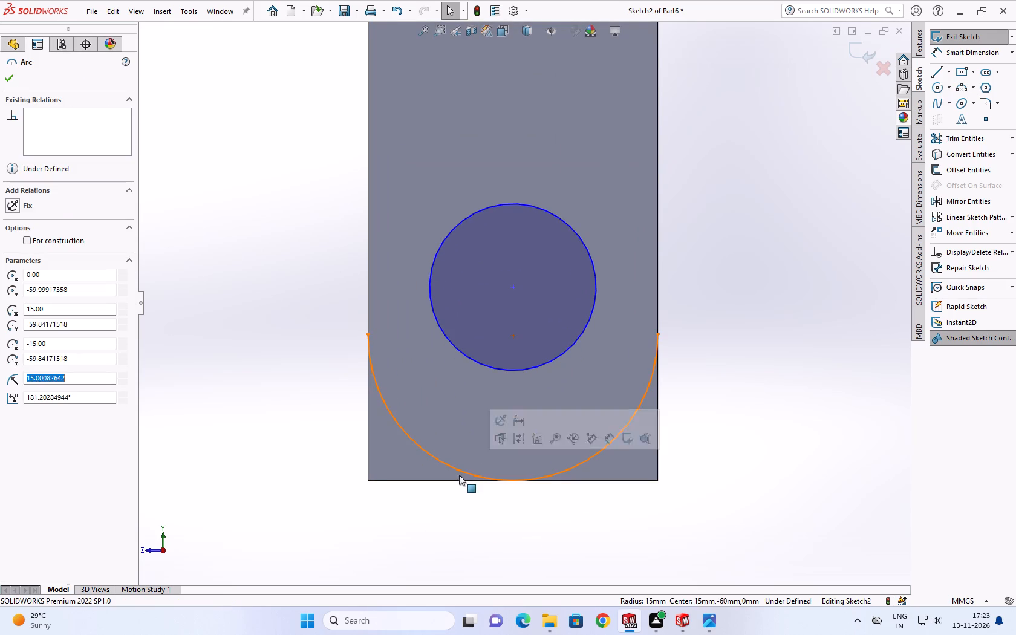
{"action": "left_click", "coordinate": [456, 481], "text": "ctrl"}
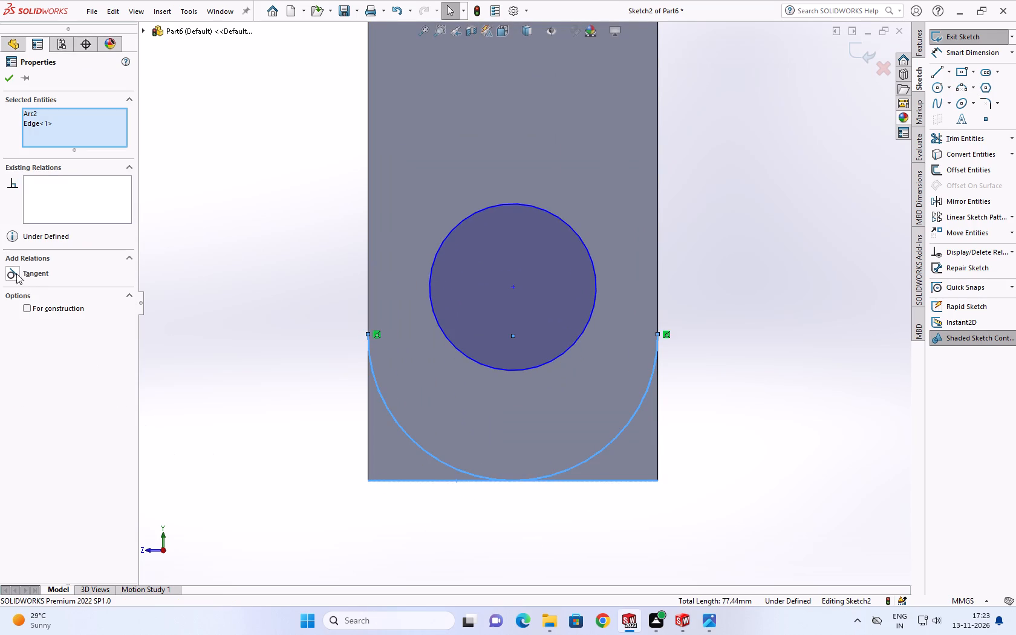
{"action": "left_click", "coordinate": [10, 269]}
{"action": "left_click", "coordinate": [9, 77]}
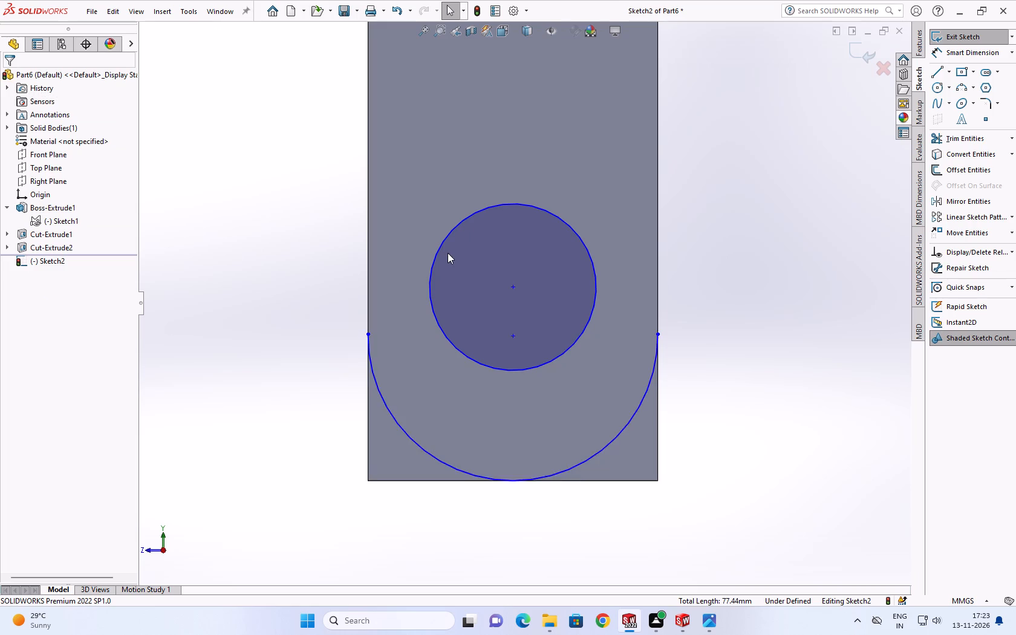
Move the circle's centre onto the arc's centre point so the two are concentric.
{"action": "scroll", "coordinate": [449, 253], "scroll_direction": "down", "scroll_amount": 1}
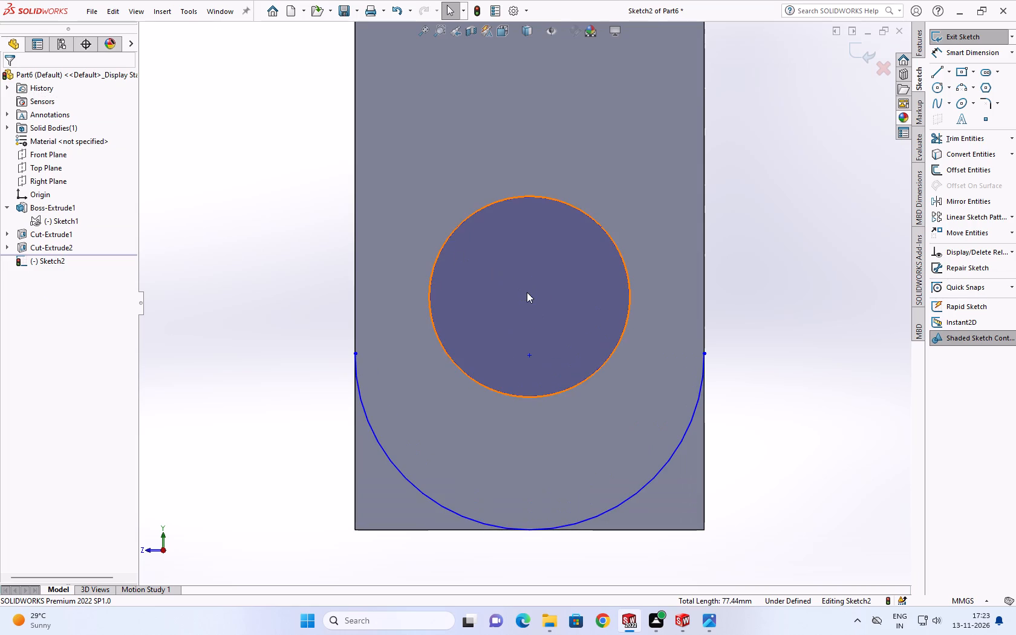
{"action": "left_click_drag", "start_coordinate": [530, 298], "coordinate": [535, 355]}
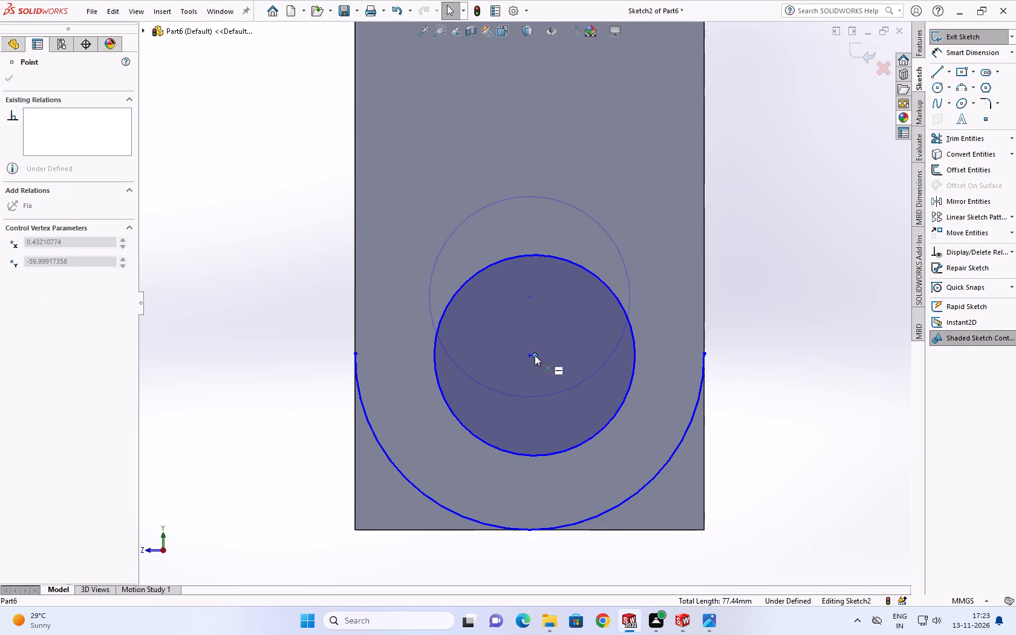
{"action": "left_click_drag", "start_coordinate": [535, 355], "coordinate": [529, 358]}
{"action": "key", "text": "grave"}
{"action": "key", "text": "grave"}
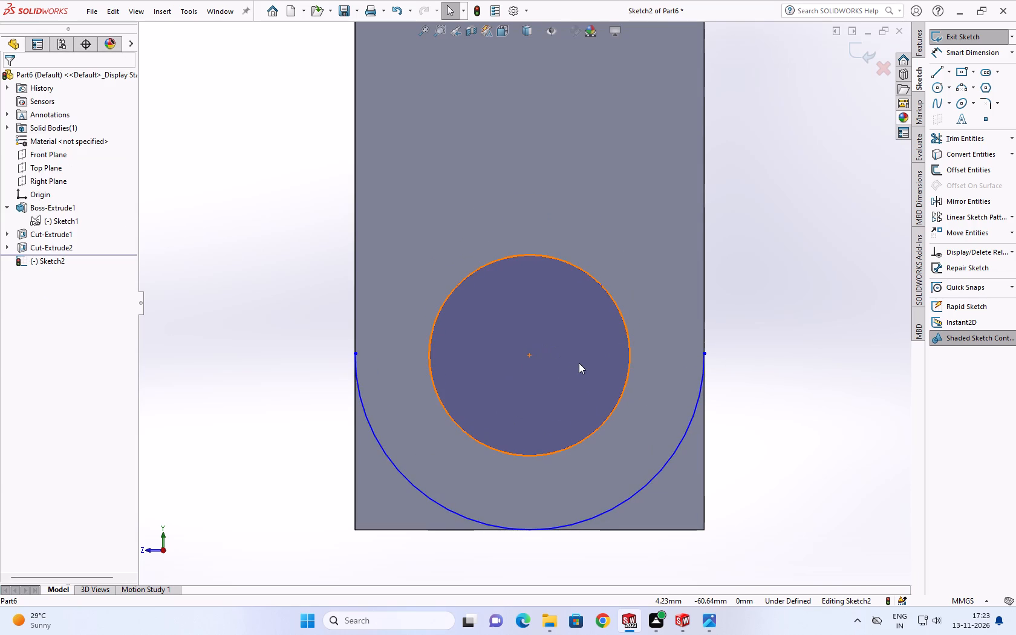
{"action": "key", "text": "Escape"}
{"action": "scroll", "coordinate": [570, 358], "scroll_direction": "up", "scroll_amount": 3}
{"action": "scroll", "coordinate": [553, 347], "scroll_direction": "down", "scroll_amount": 2}
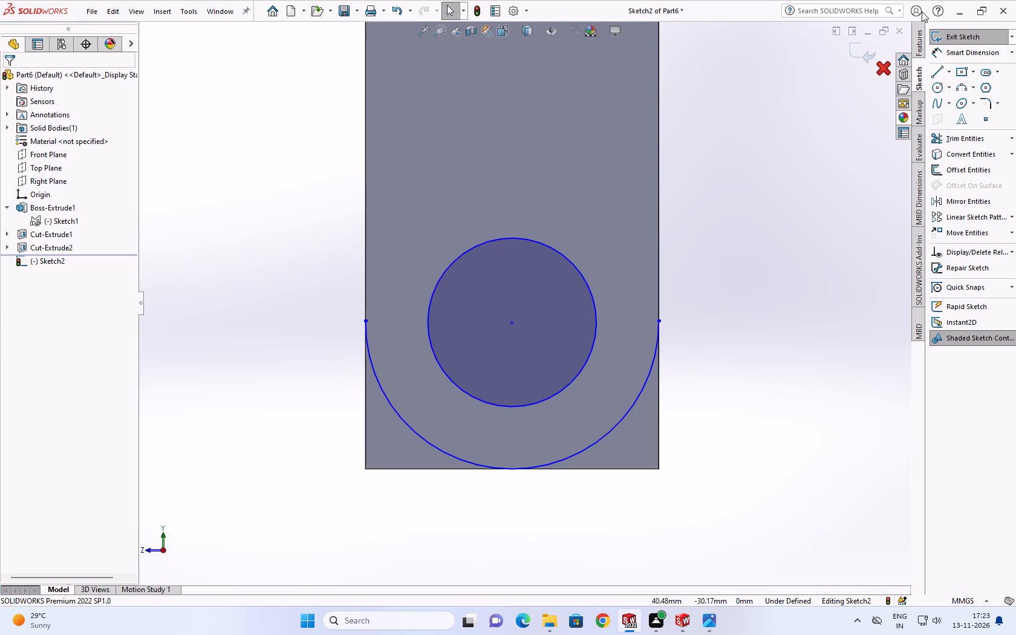
Draw three connected lines from one arc end around the leg's bottom corners to the other end, about 15, 30 and 15 mm long.
{"action": "left_click", "coordinate": [937, 70]}
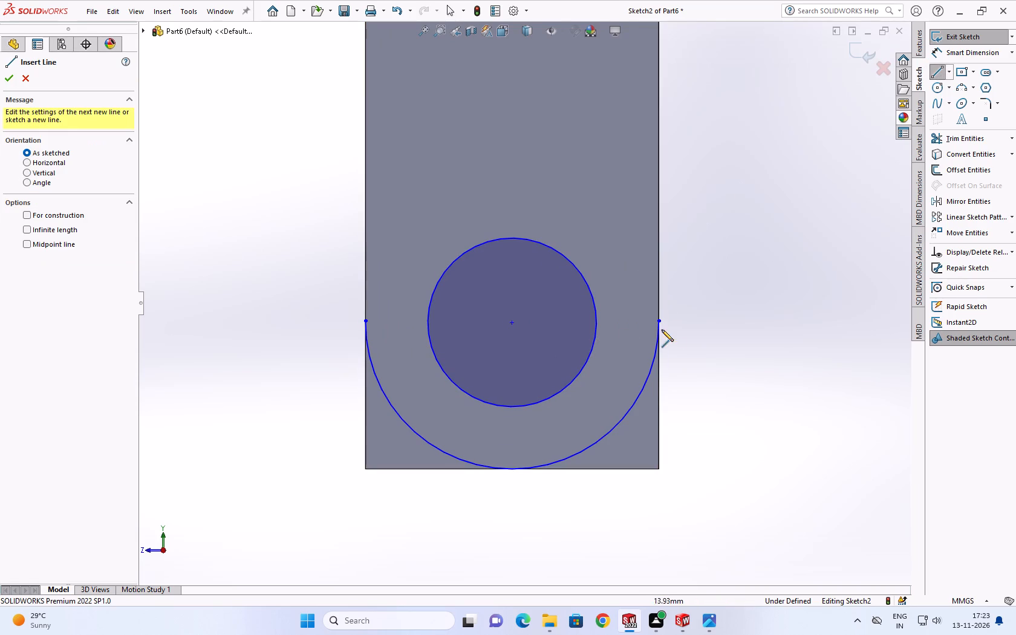
{"action": "left_click", "coordinate": [659, 323]}
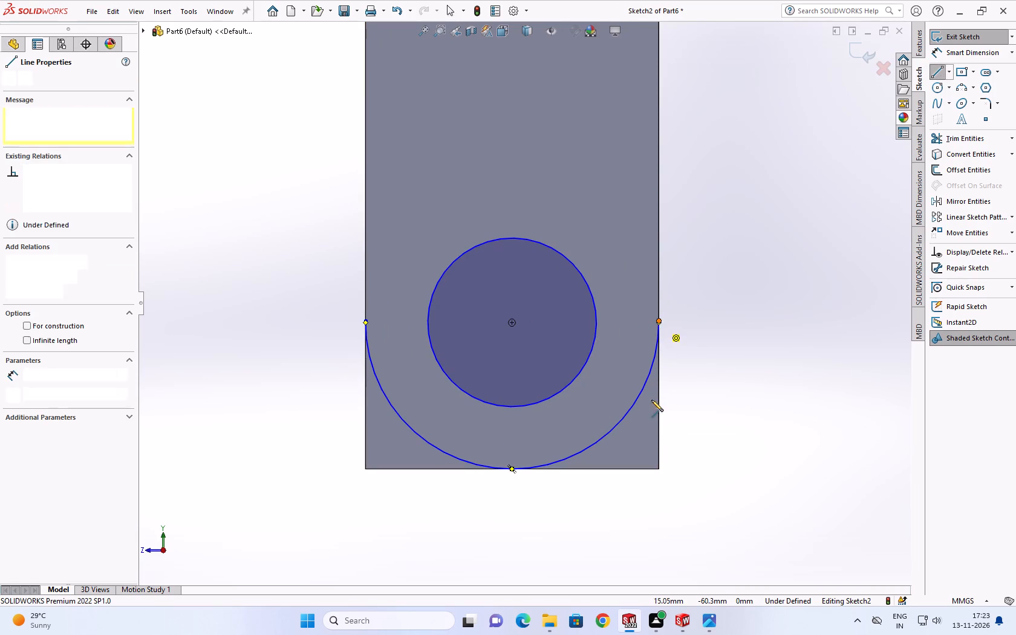
{"action": "left_click", "coordinate": [657, 469]}
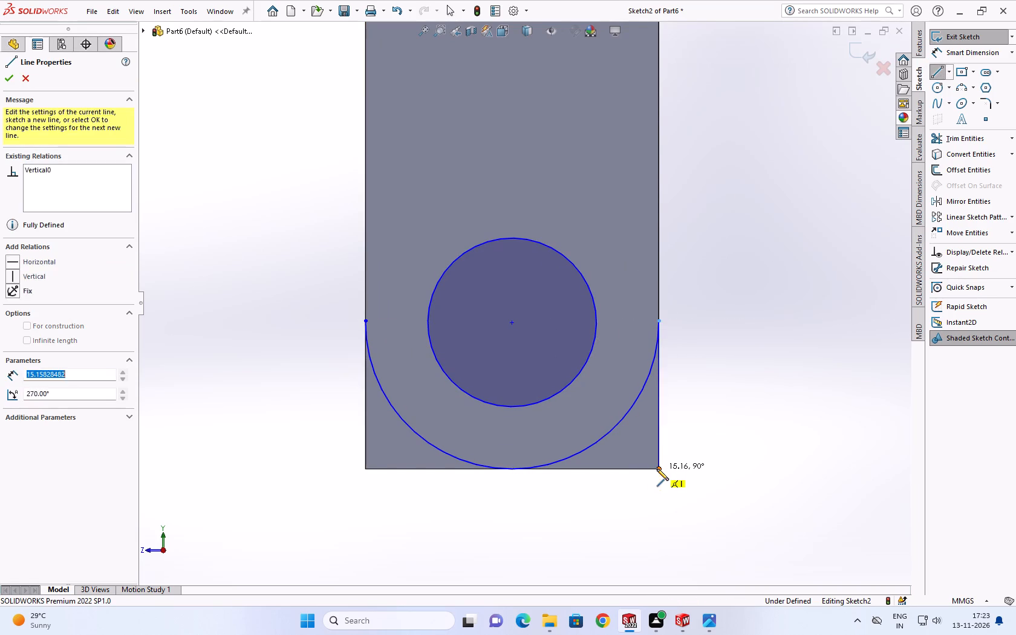
{"action": "left_click", "coordinate": [363, 468]}
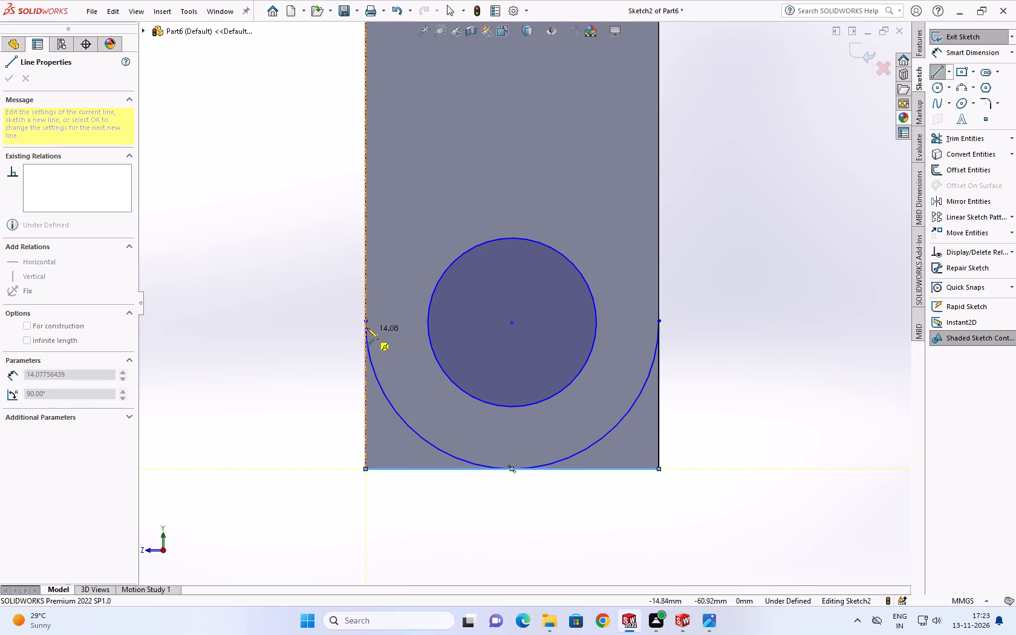
{"action": "left_click", "coordinate": [365, 322]}
{"action": "scroll", "coordinate": [373, 320], "scroll_direction": "down", "scroll_amount": 3}
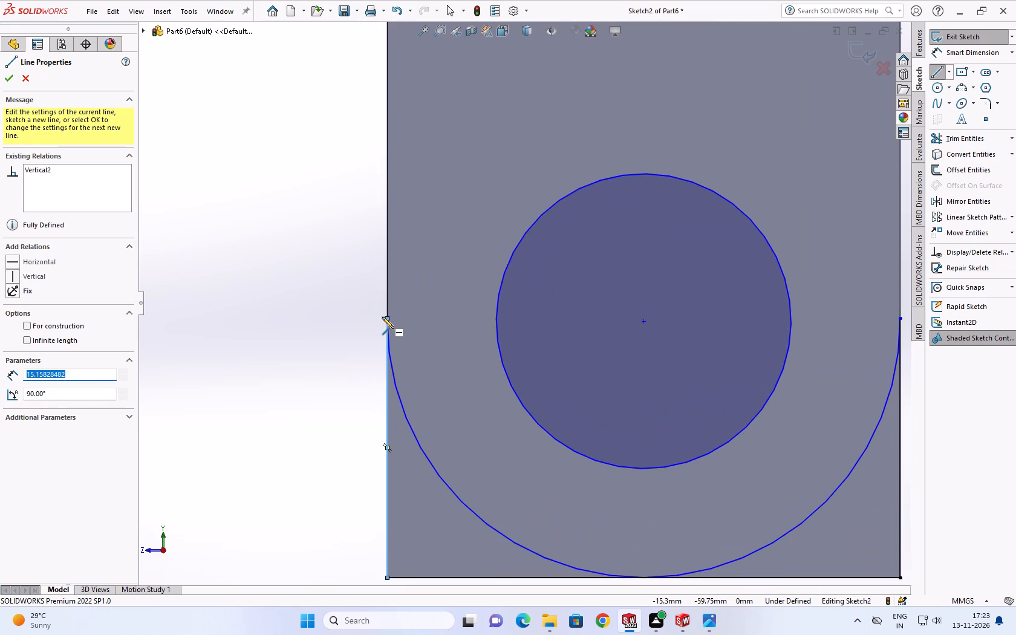
{"action": "key", "text": "Escape"}
{"action": "scroll", "coordinate": [487, 336], "scroll_direction": "up", "scroll_amount": 3}
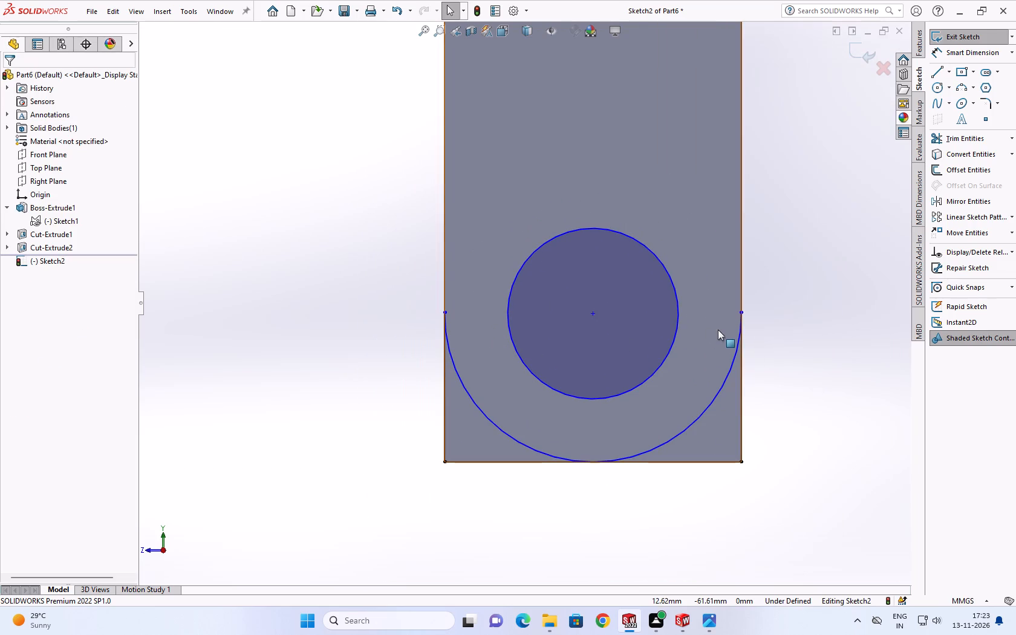
Cut-extrude the circle and the two corner regions outside the arc Through All to round and pierce both legs.
{"action": "left_click", "coordinate": [918, 28]}
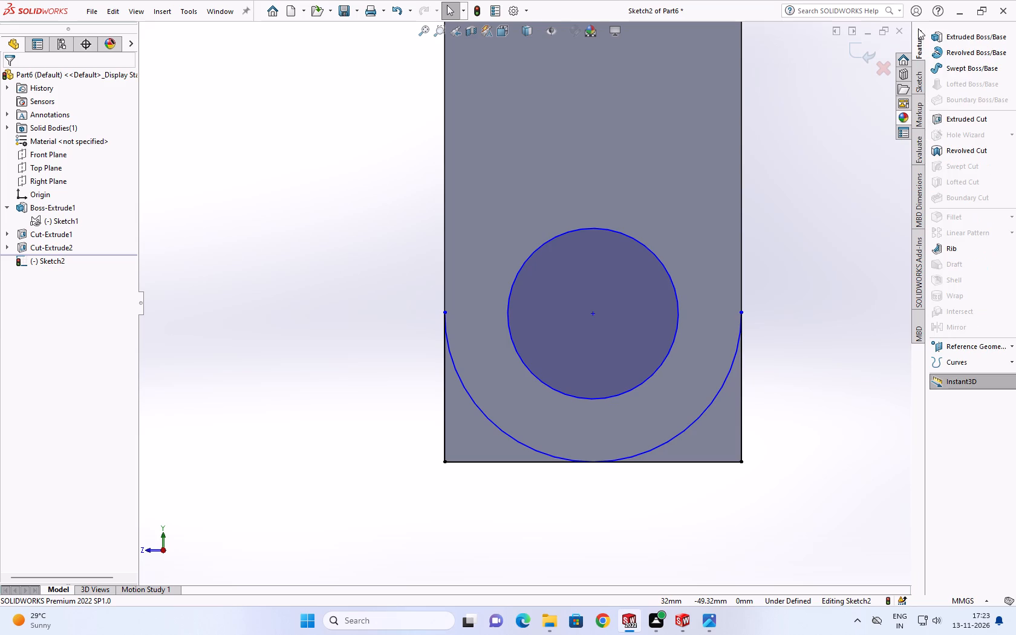
{"action": "left_click", "coordinate": [952, 117]}
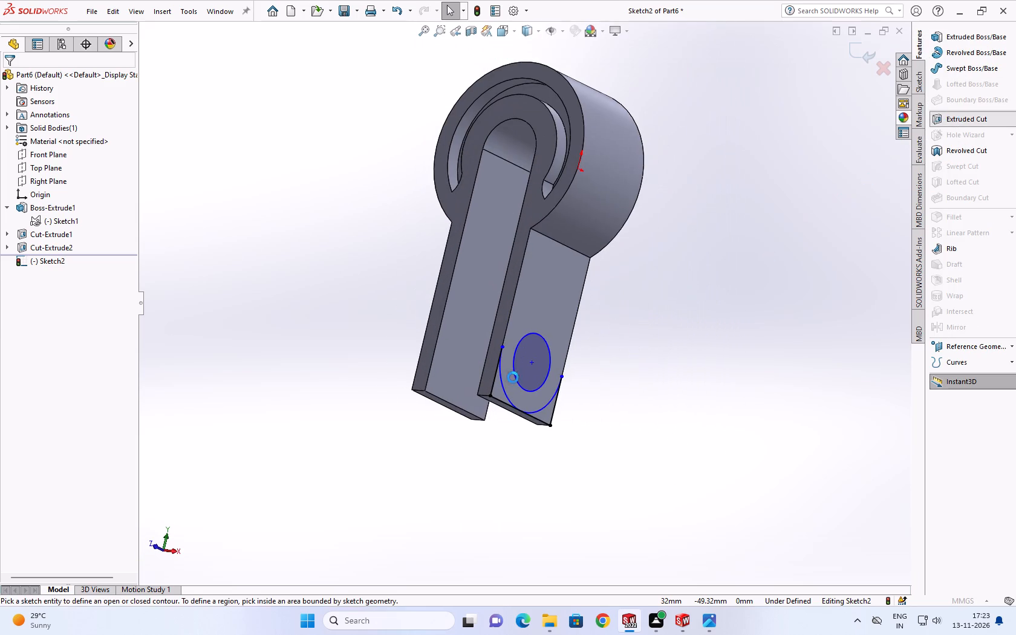
{"action": "left_click", "coordinate": [527, 367]}
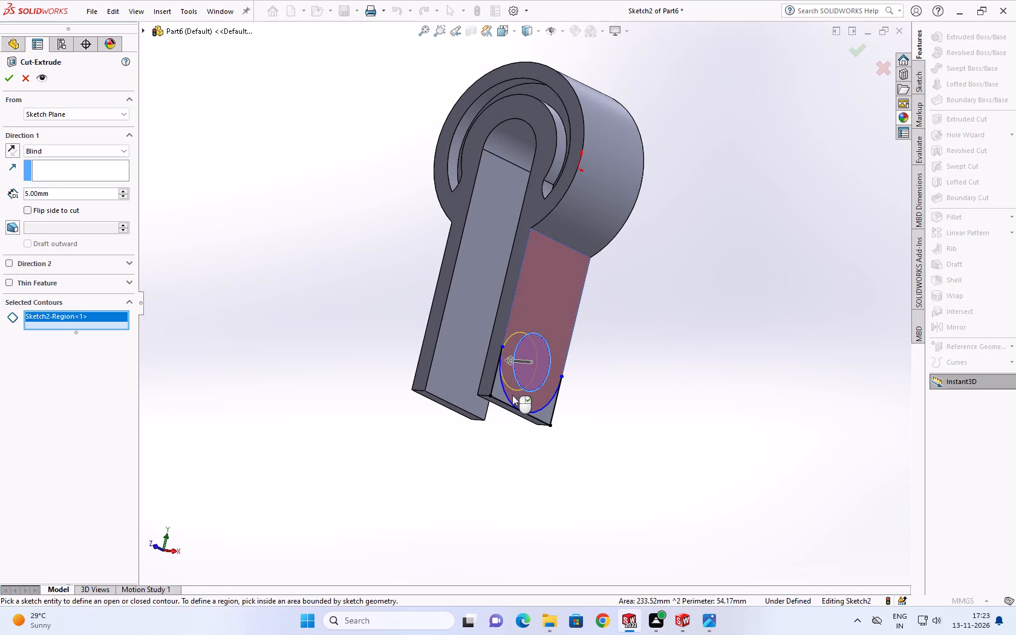
{"action": "left_click", "coordinate": [498, 391]}
{"action": "left_click", "coordinate": [544, 412]}
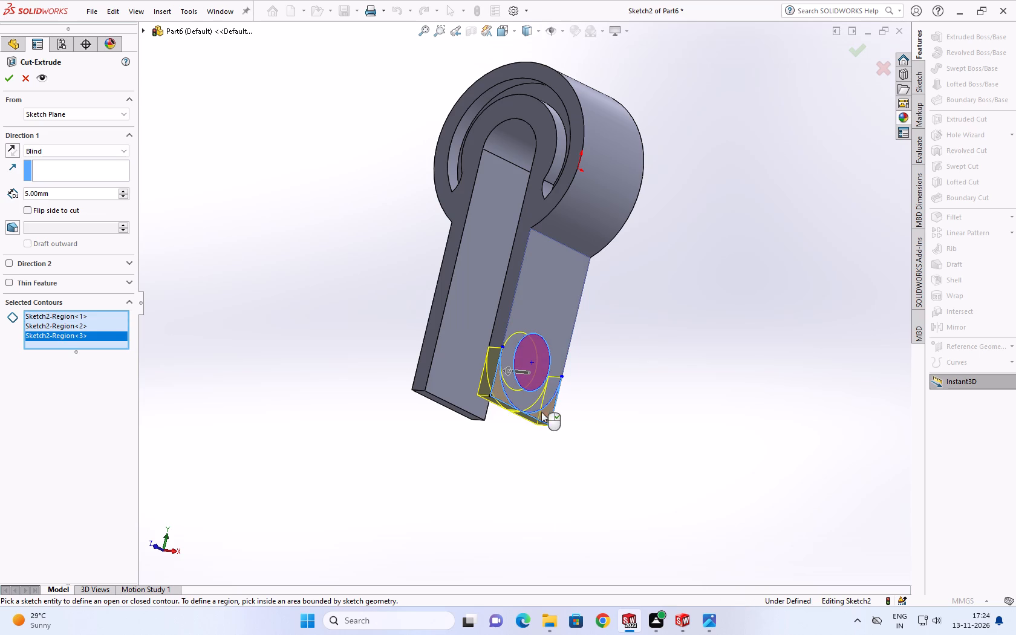
{"action": "left_click", "coordinate": [42, 154]}
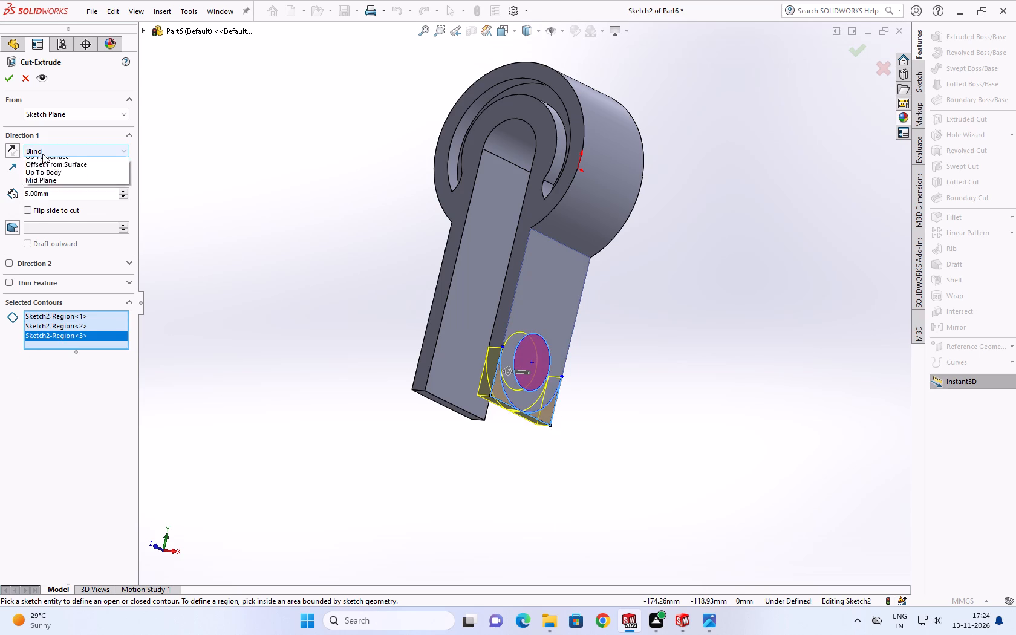
{"action": "left_click", "coordinate": [33, 168]}
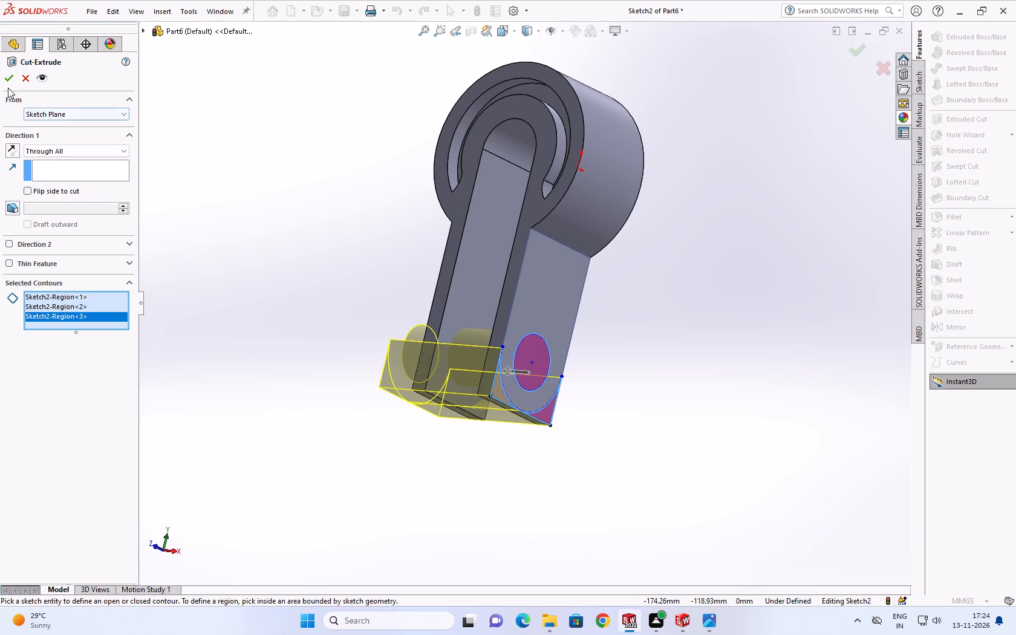
{"action": "left_click", "coordinate": [7, 84]}
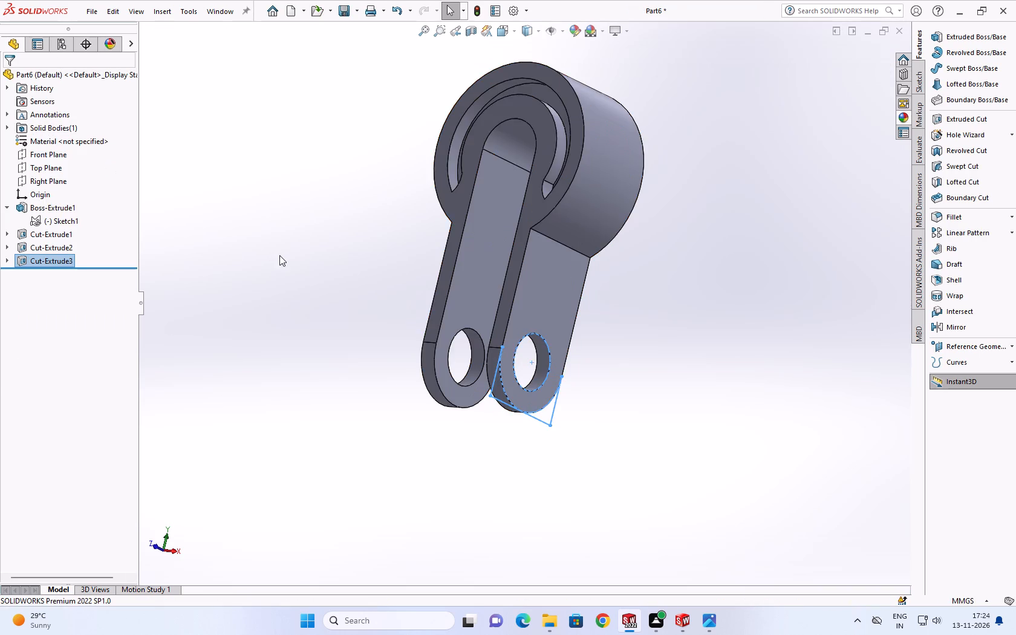
Examine the rounded leg ends, their holes and the curved slots of the clevis from several angles.
{"action": "scroll", "coordinate": [305, 242], "scroll_direction": "up", "scroll_amount": 1}
{"action": "left_click", "coordinate": [304, 243]}
{"action": "scroll", "coordinate": [404, 257], "scroll_direction": "down", "scroll_amount": 3}
{"action": "middle_click_drag", "start_coordinate": [511, 259], "coordinate": [706, 536]}
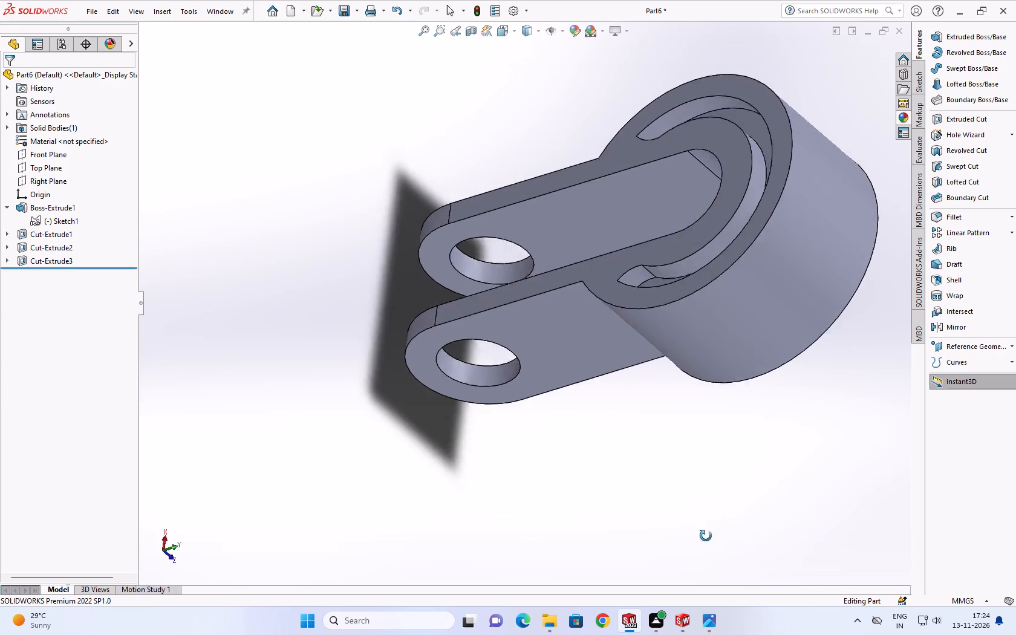
{"action": "middle_click_drag", "start_coordinate": [706, 536], "coordinate": [731, 556]}
{"action": "scroll", "coordinate": [731, 415], "scroll_direction": "down", "scroll_amount": 2}
{"action": "scroll", "coordinate": [621, 164], "scroll_direction": "up", "scroll_amount": 1}
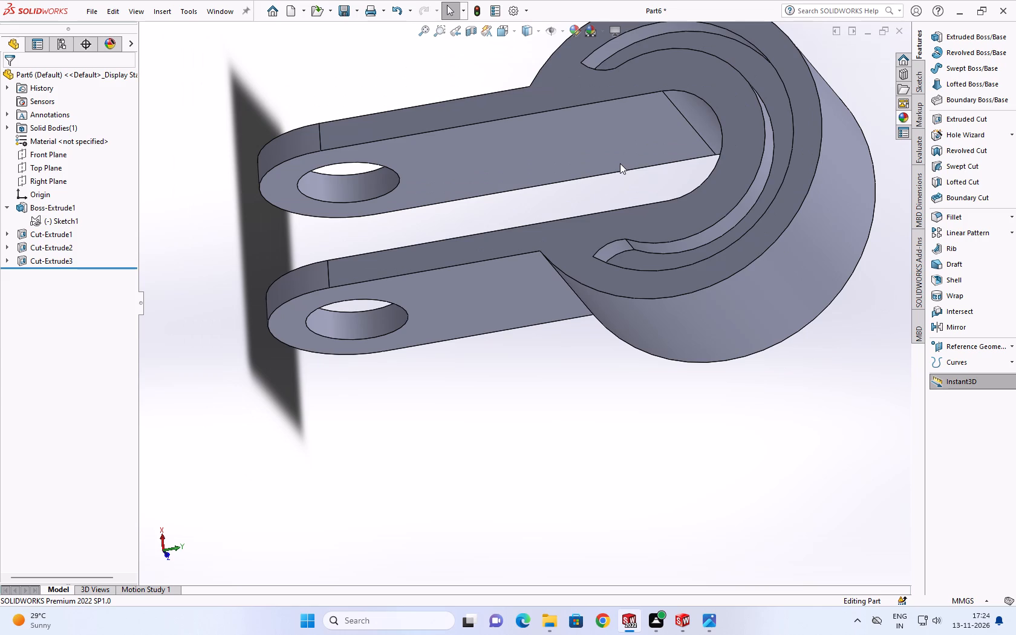
{"action": "scroll", "coordinate": [650, 155], "scroll_direction": "up", "scroll_amount": 1}
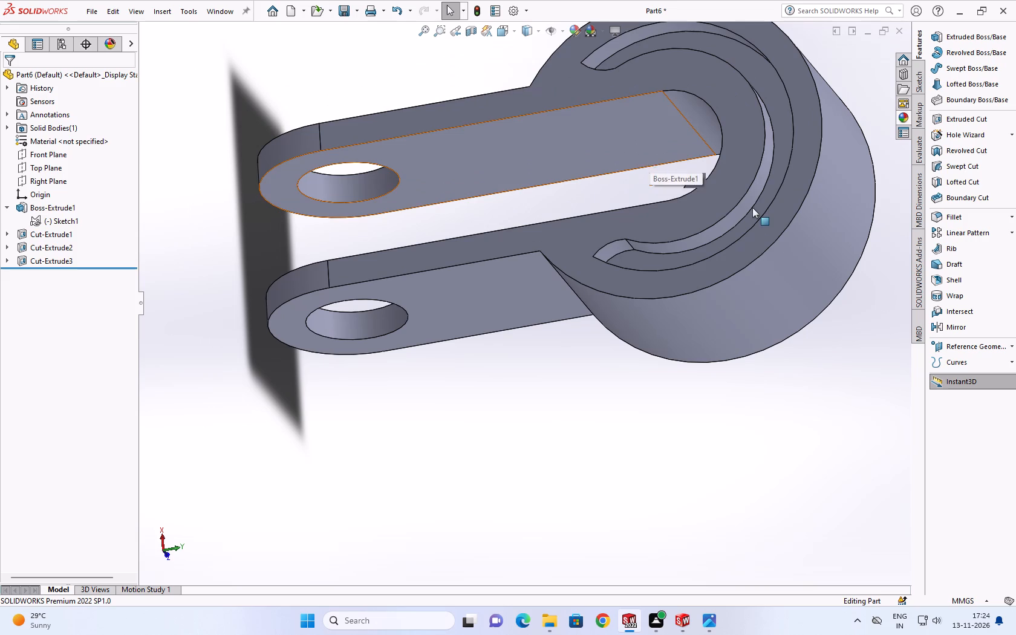
{"action": "scroll", "coordinate": [752, 207], "scroll_direction": "up", "scroll_amount": 3}
{"action": "scroll", "coordinate": [598, 208], "scroll_direction": "down", "scroll_amount": 4}
{"action": "middle_click_drag", "start_coordinate": [596, 208], "coordinate": [593, 477]}
{"action": "scroll", "coordinate": [381, 415], "scroll_direction": "up", "scroll_amount": 5}
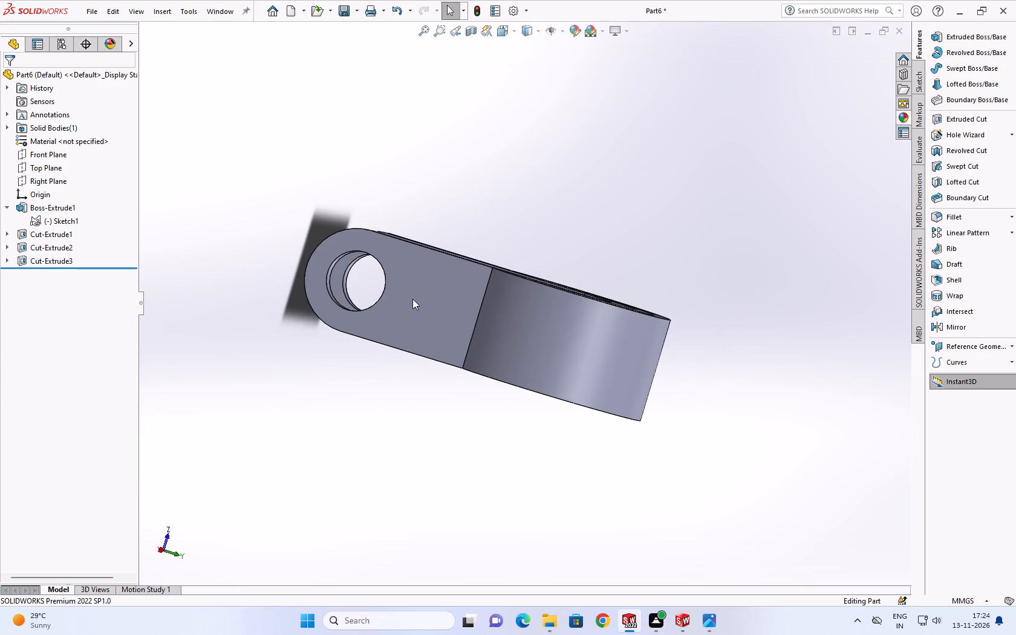
{"action": "scroll", "coordinate": [412, 299], "scroll_direction": "down", "scroll_amount": 3}
{"action": "middle_click_drag", "start_coordinate": [423, 287], "coordinate": [415, 420]}
{"action": "scroll", "coordinate": [425, 328], "scroll_direction": "down", "scroll_amount": 1}
{"action": "scroll", "coordinate": [842, 471], "scroll_direction": "up", "scroll_amount": 4}
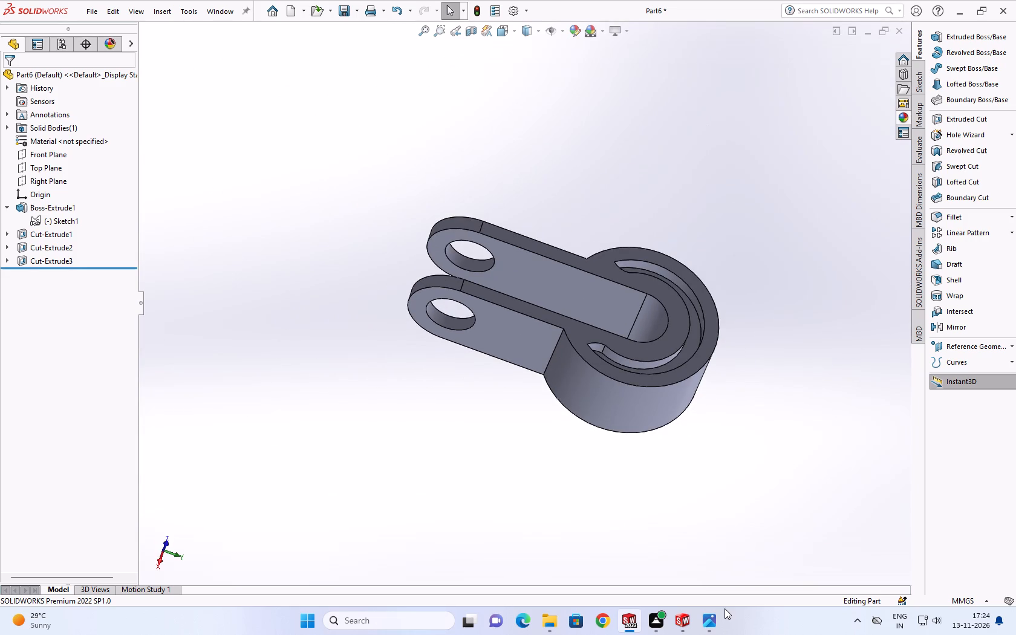
Switch to Photos and review the Practice Problem 18.10 drawing's views and dimensions.
{"action": "left_click", "coordinate": [706, 618]}
{"action": "scroll", "coordinate": [421, 304], "scroll_direction": "up", "scroll_amount": 3}
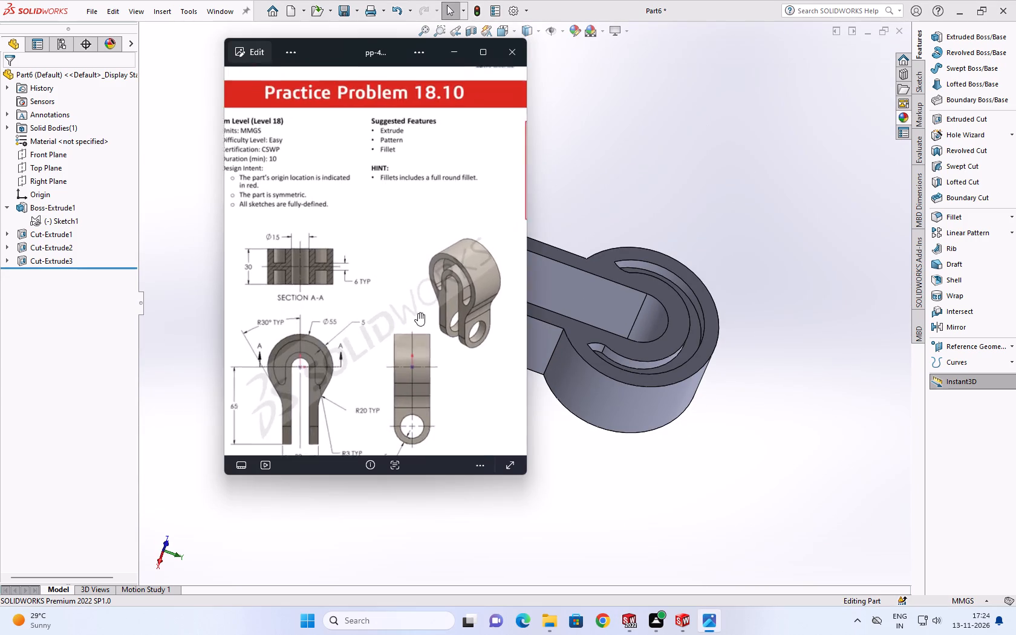
{"action": "scroll", "coordinate": [398, 323], "scroll_direction": "up", "scroll_amount": 1}
{"action": "scroll", "coordinate": [347, 318], "scroll_direction": "down", "scroll_amount": 3}
{"action": "scroll", "coordinate": [325, 307], "scroll_direction": "up", "scroll_amount": 1}
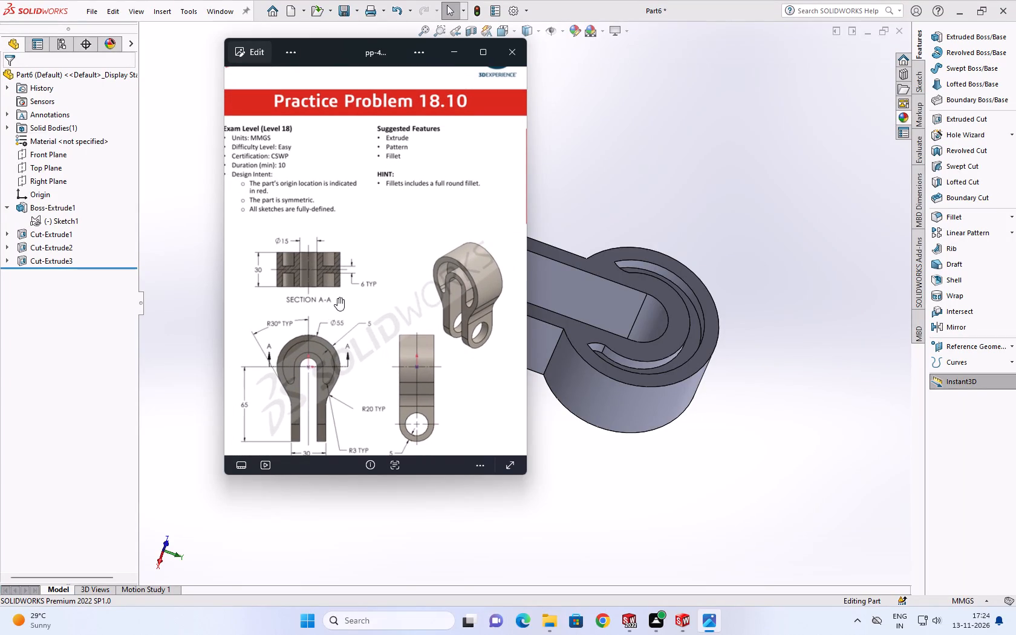
{"action": "scroll", "coordinate": [337, 298], "scroll_direction": "up", "scroll_amount": 2}
{"action": "scroll", "coordinate": [337, 298], "scroll_direction": "down", "scroll_amount": 10}
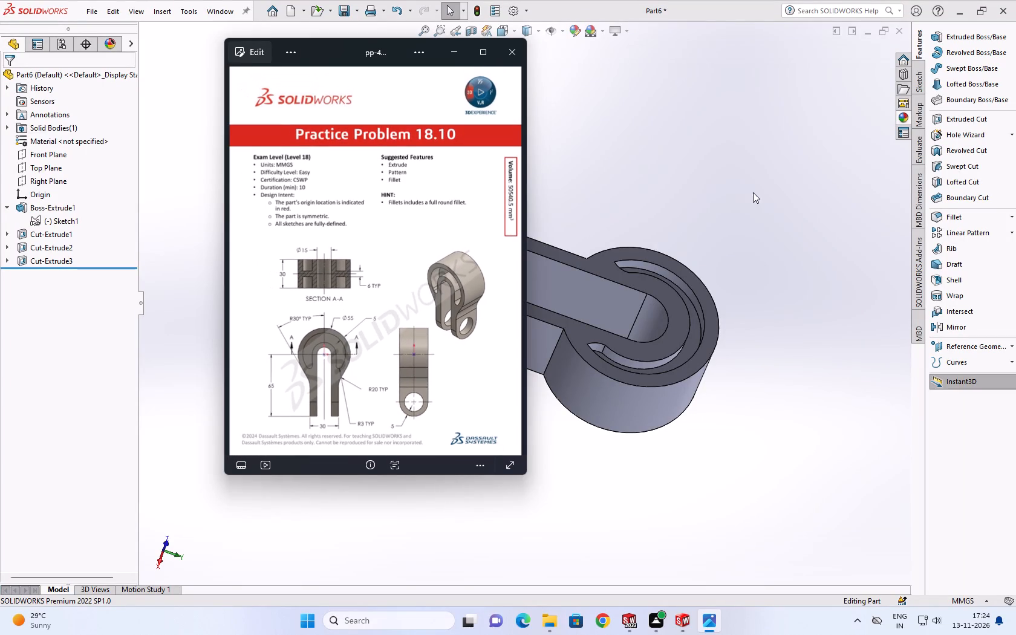
Return to SOLIDWORKS and measure the distance between the floor faces of the two opposite curved slots.
{"action": "left_click", "coordinate": [916, 141]}
{"action": "scroll", "coordinate": [743, 318], "scroll_direction": "down", "scroll_amount": 1}
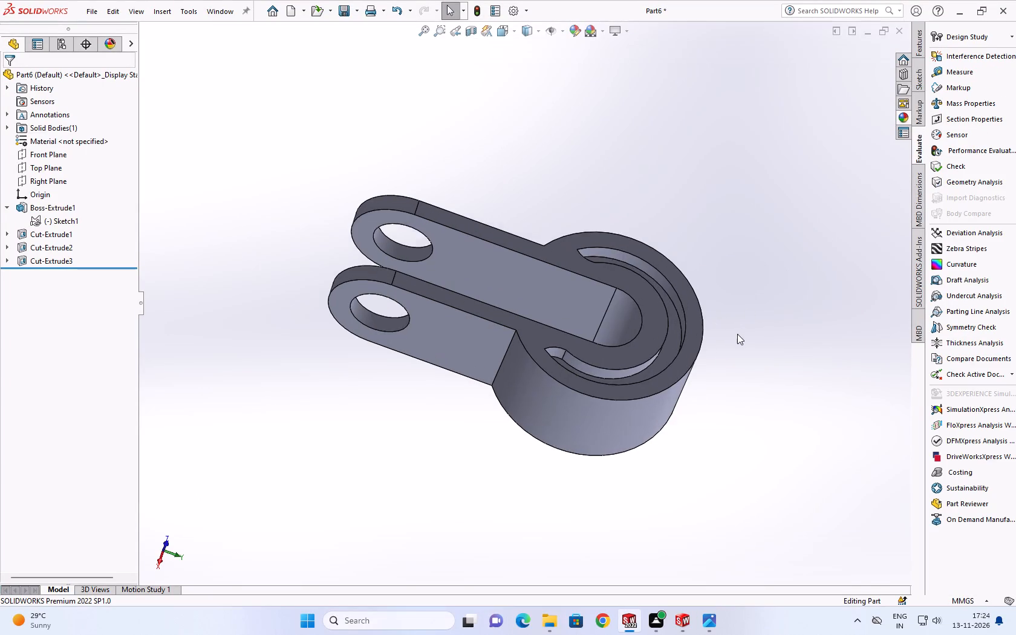
{"action": "scroll", "coordinate": [737, 334], "scroll_direction": "down", "scroll_amount": 1}
{"action": "left_click", "coordinate": [636, 357]}
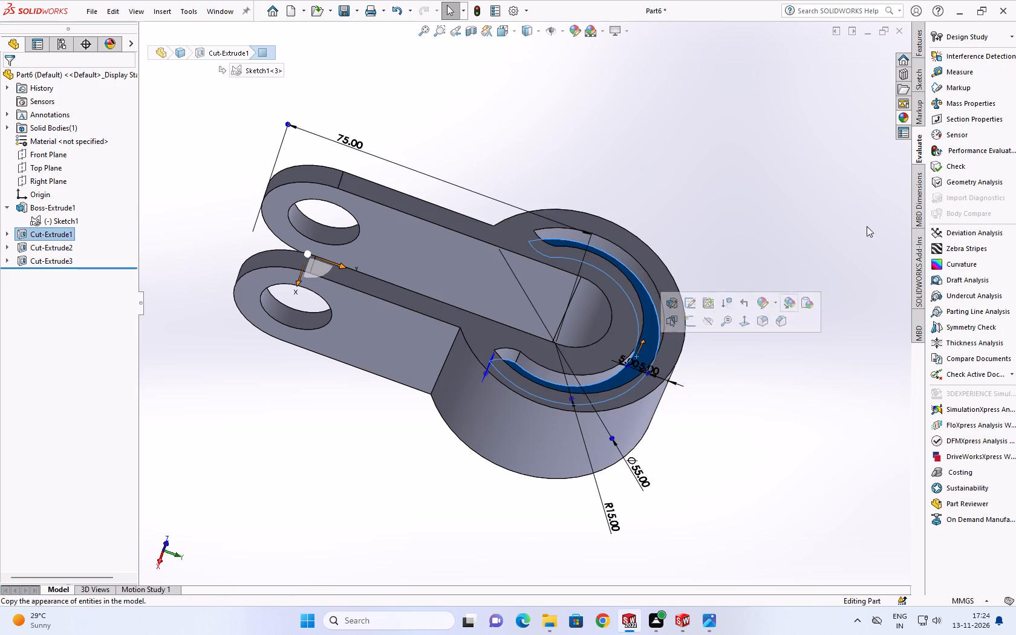
{"action": "left_click", "coordinate": [952, 70]}
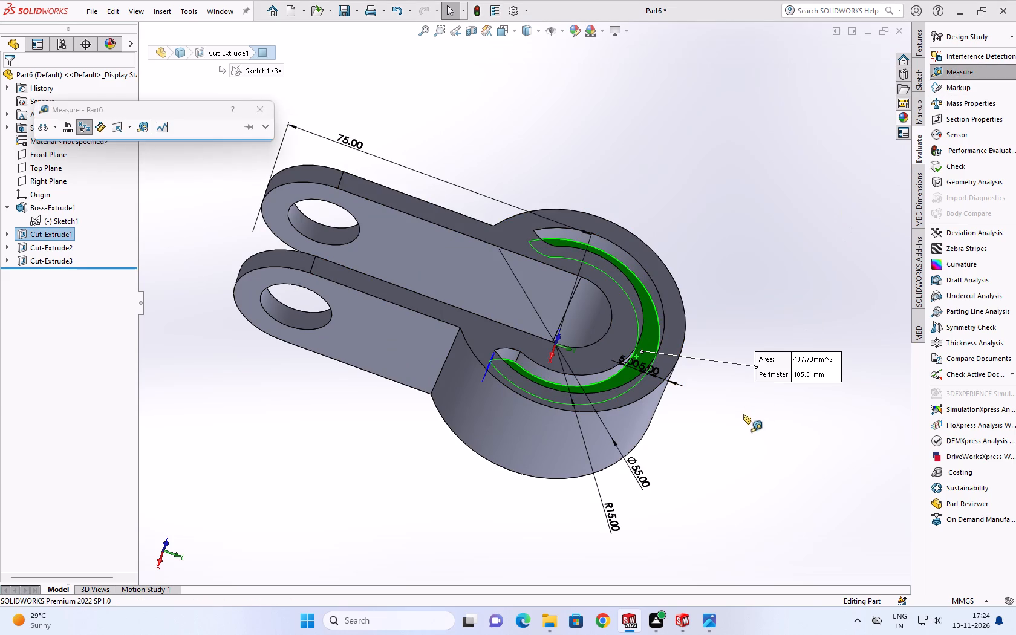
{"action": "middle_click_drag", "start_coordinate": [754, 390], "coordinate": [812, 175]}
{"action": "scroll", "coordinate": [812, 176], "scroll_direction": "up", "scroll_amount": 1}
{"action": "scroll", "coordinate": [672, 418], "scroll_direction": "down", "scroll_amount": 3}
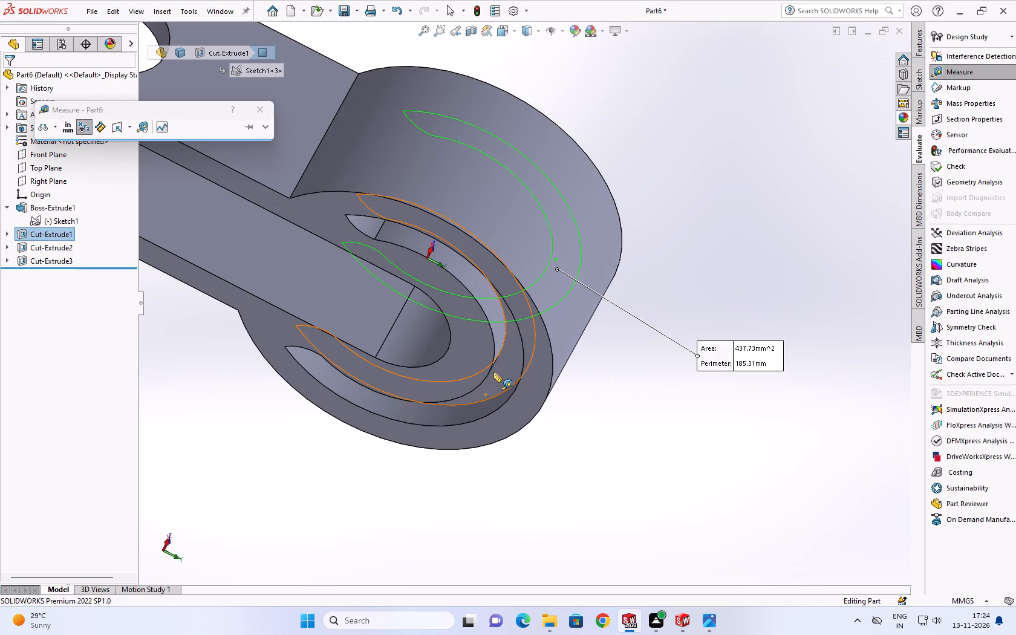
{"action": "left_click", "coordinate": [493, 372]}
{"action": "middle_click_drag", "start_coordinate": [607, 340], "coordinate": [570, 498]}
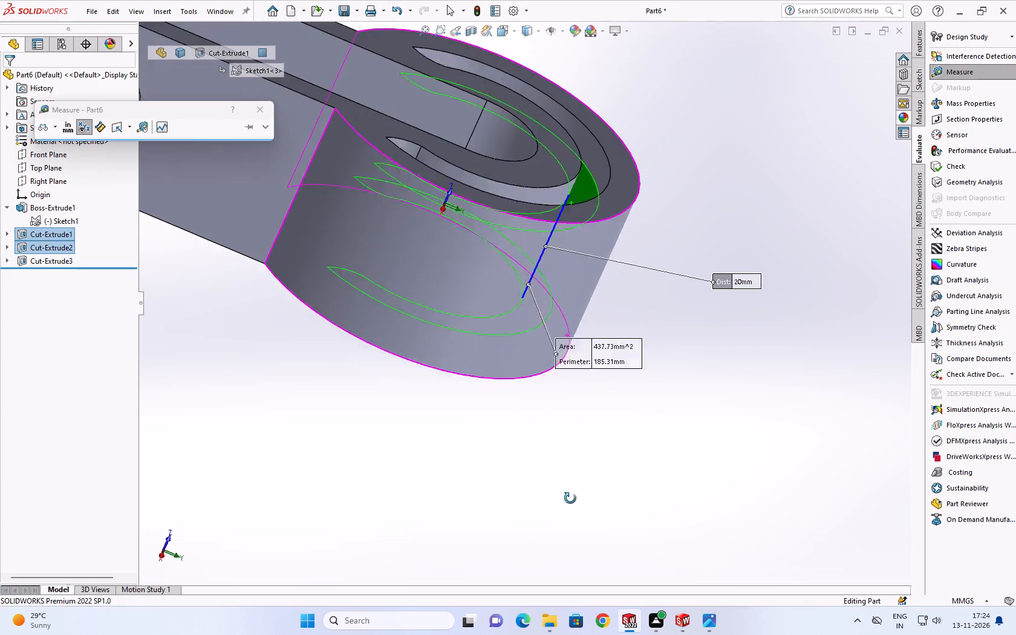
{"action": "middle_click_drag", "start_coordinate": [570, 498], "coordinate": [646, 351]}
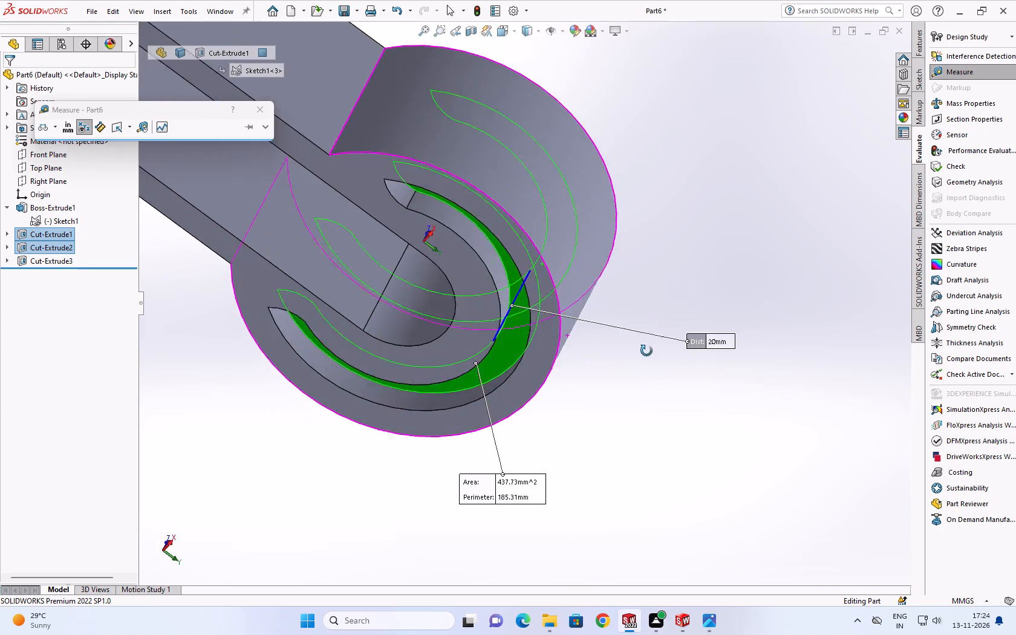
{"action": "middle_click_drag", "start_coordinate": [646, 351], "coordinate": [584, 519]}
{"action": "scroll", "coordinate": [608, 439], "scroll_direction": "down", "scroll_amount": 1}
{"action": "scroll", "coordinate": [584, 516], "scroll_direction": "up", "scroll_amount": 2}
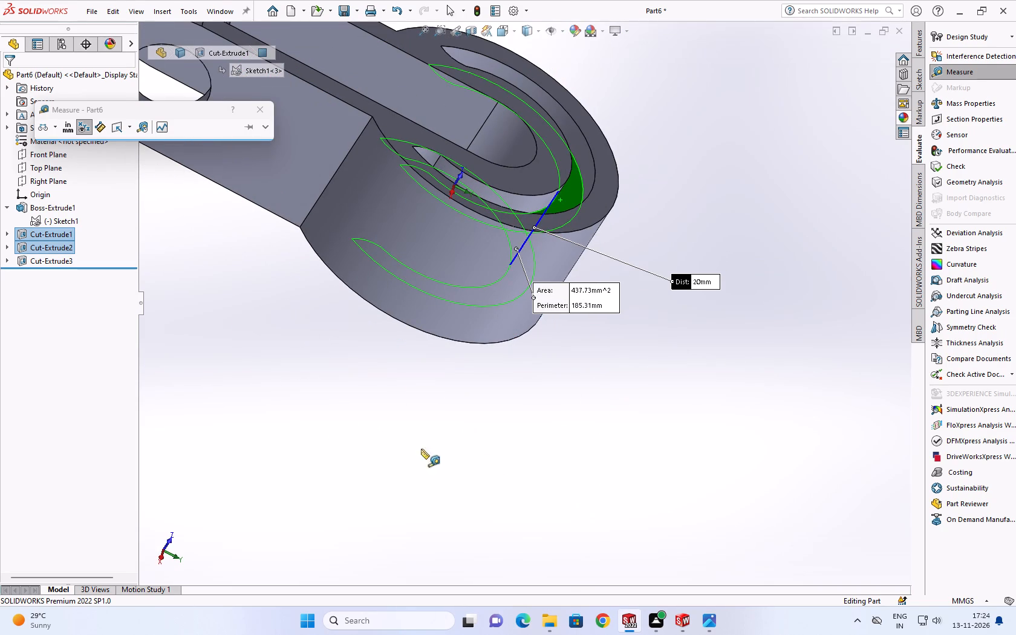
Check the web thickness in the drawing's Section A-A in Photos, and return to SOLIDWORKS to end the measurement.
{"action": "left_click", "coordinate": [711, 621]}
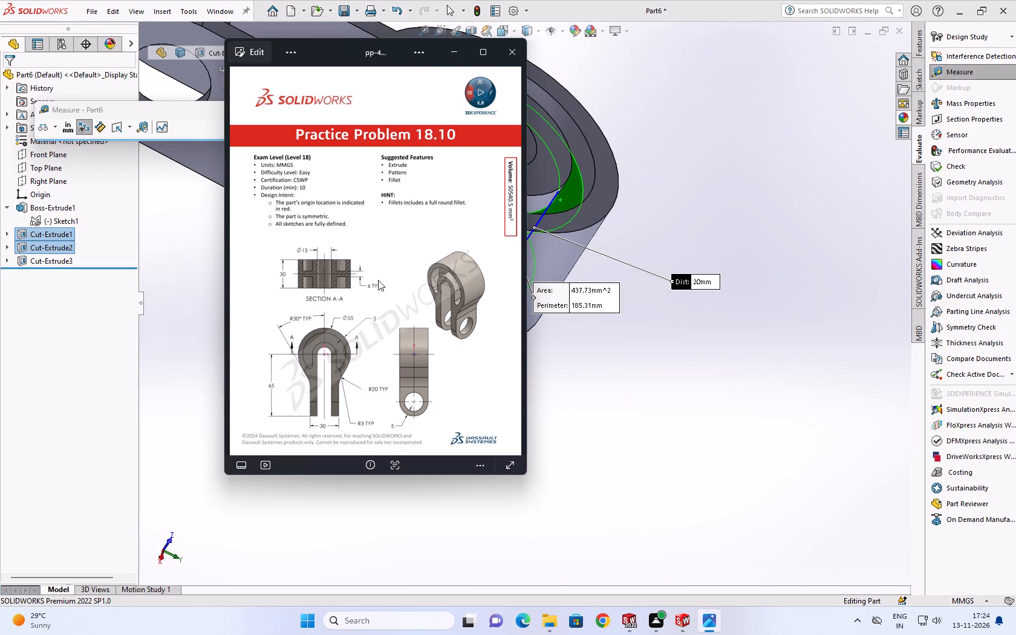
{"action": "scroll", "coordinate": [307, 287], "scroll_direction": "down", "scroll_amount": 1}
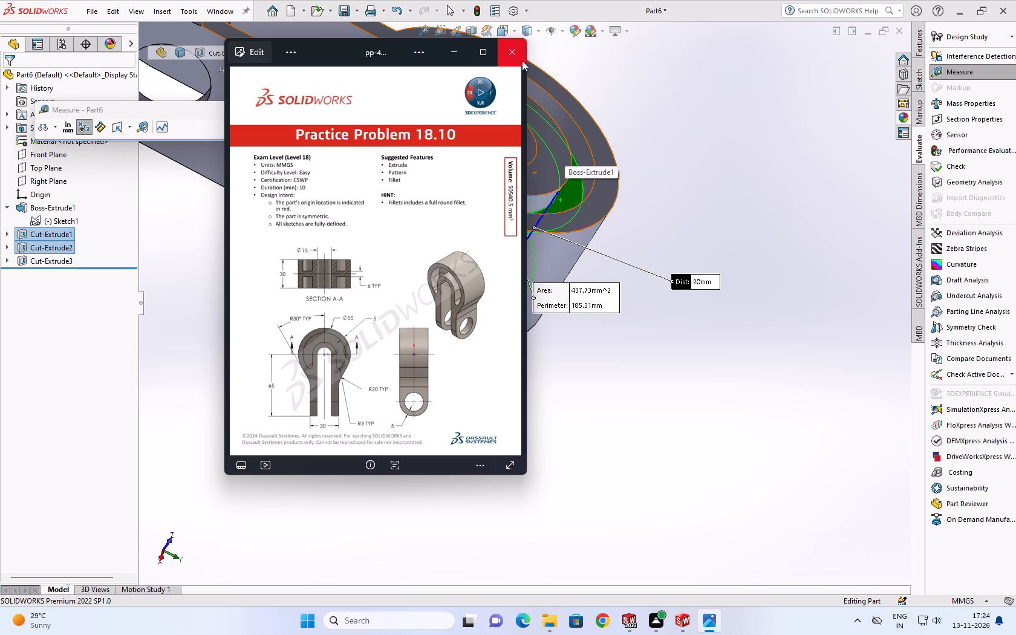
{"action": "left_click", "coordinate": [643, 111]}
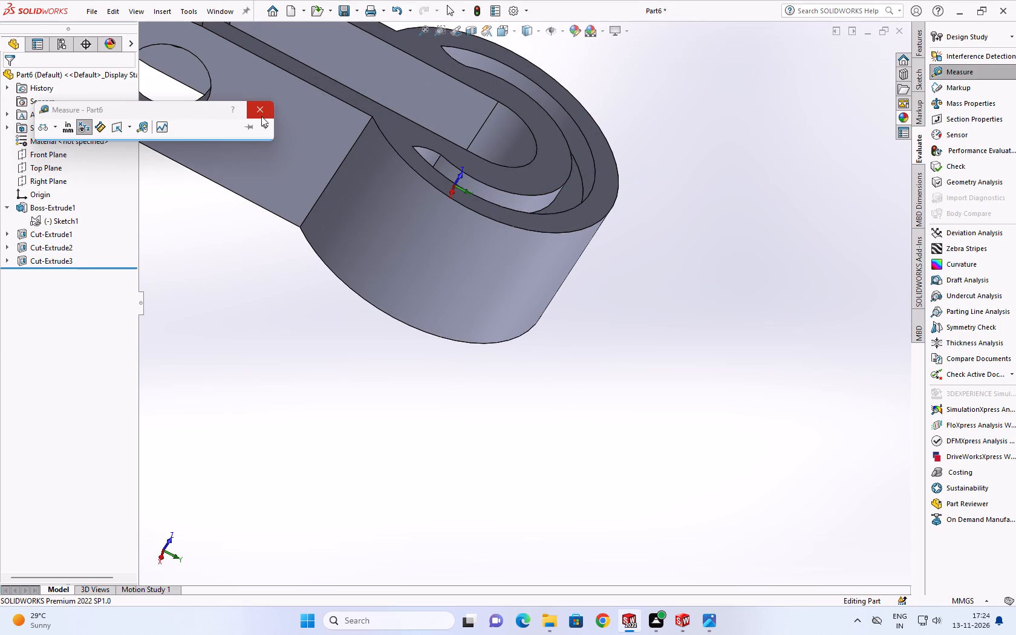
{"action": "left_click", "coordinate": [261, 116]}
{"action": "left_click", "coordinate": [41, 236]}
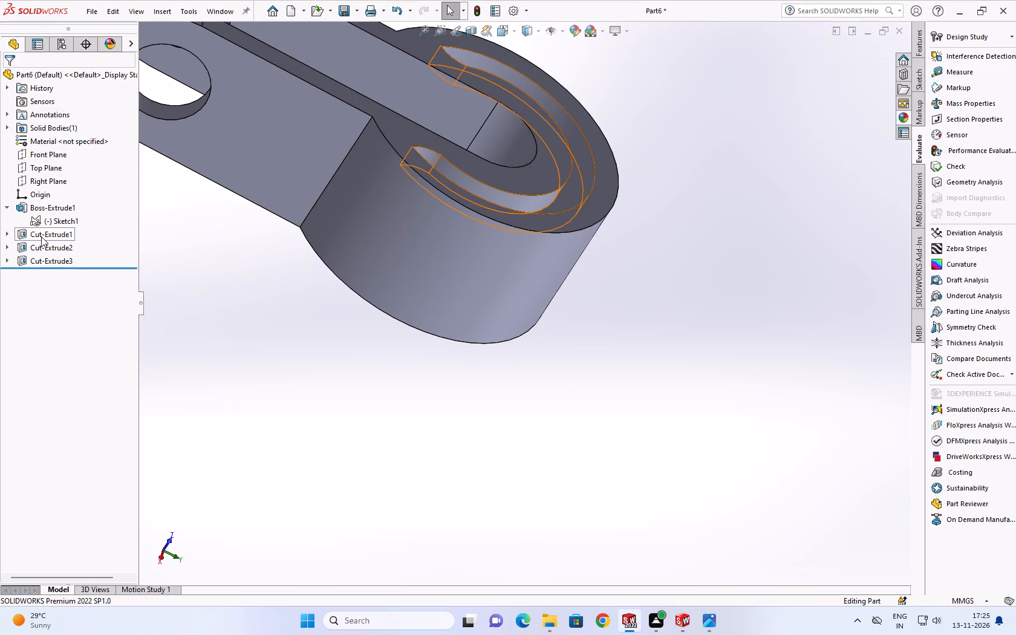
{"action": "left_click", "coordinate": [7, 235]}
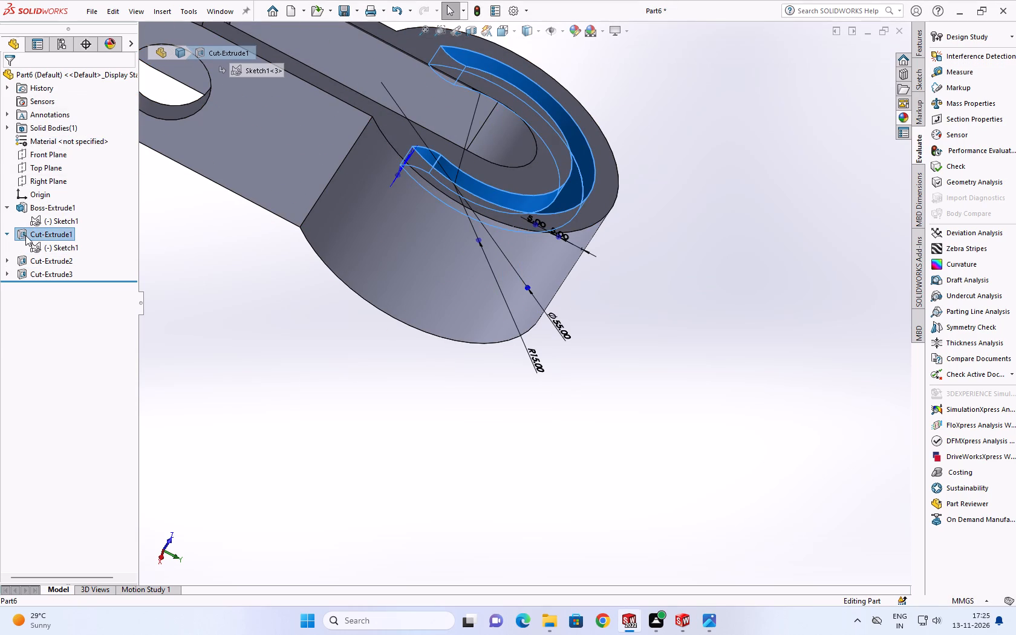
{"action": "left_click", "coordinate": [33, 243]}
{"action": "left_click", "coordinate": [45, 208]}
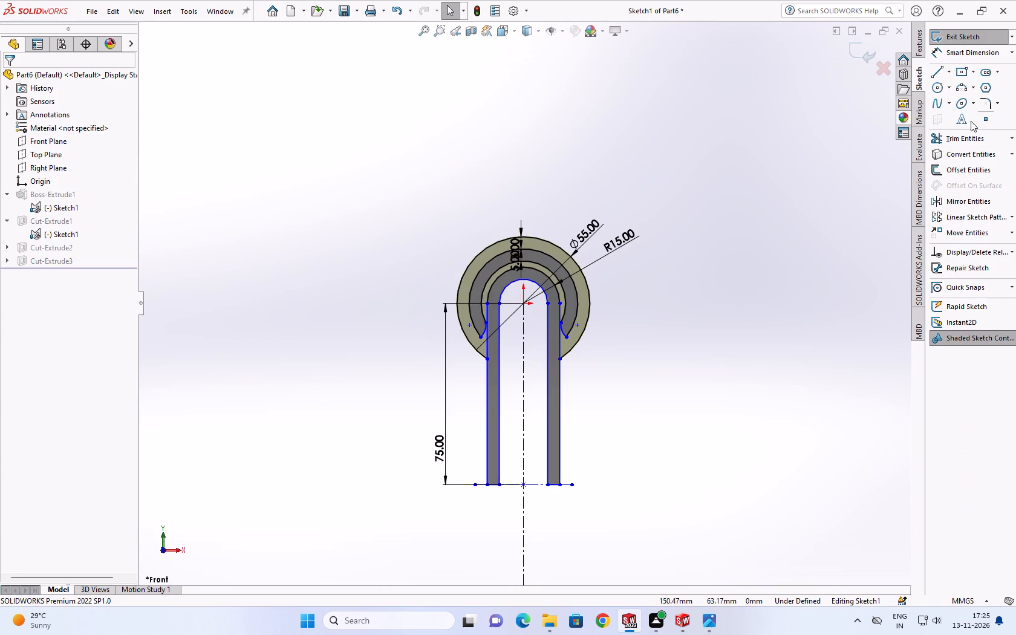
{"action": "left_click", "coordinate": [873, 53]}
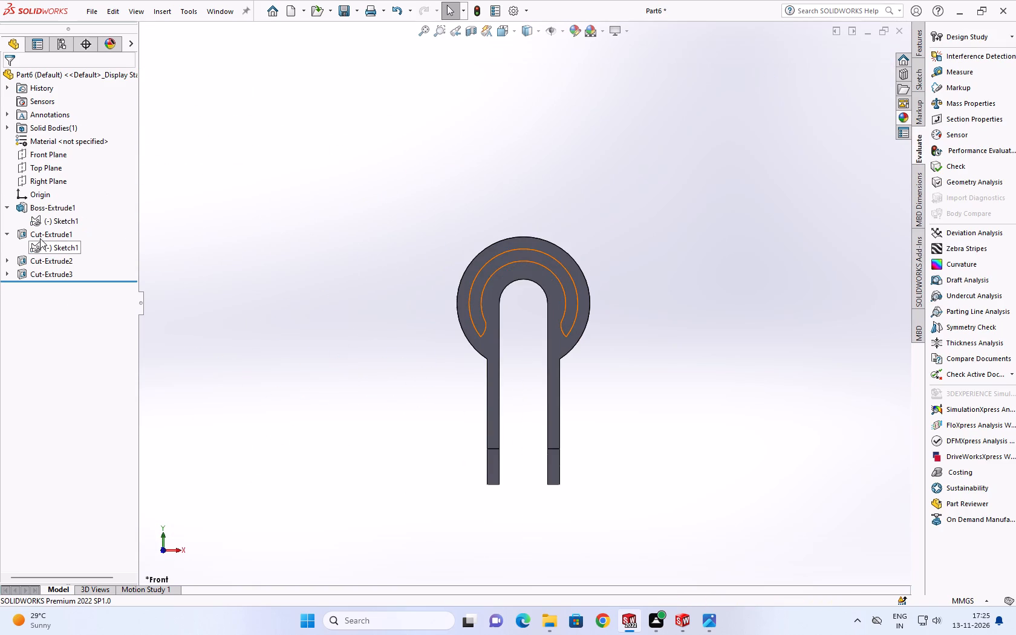
Edit the first curved slot cut (Cut-Extrude1) and set its blind depth to 12 mm.
{"action": "left_click", "coordinate": [40, 238]}
{"action": "left_click", "coordinate": [54, 199]}
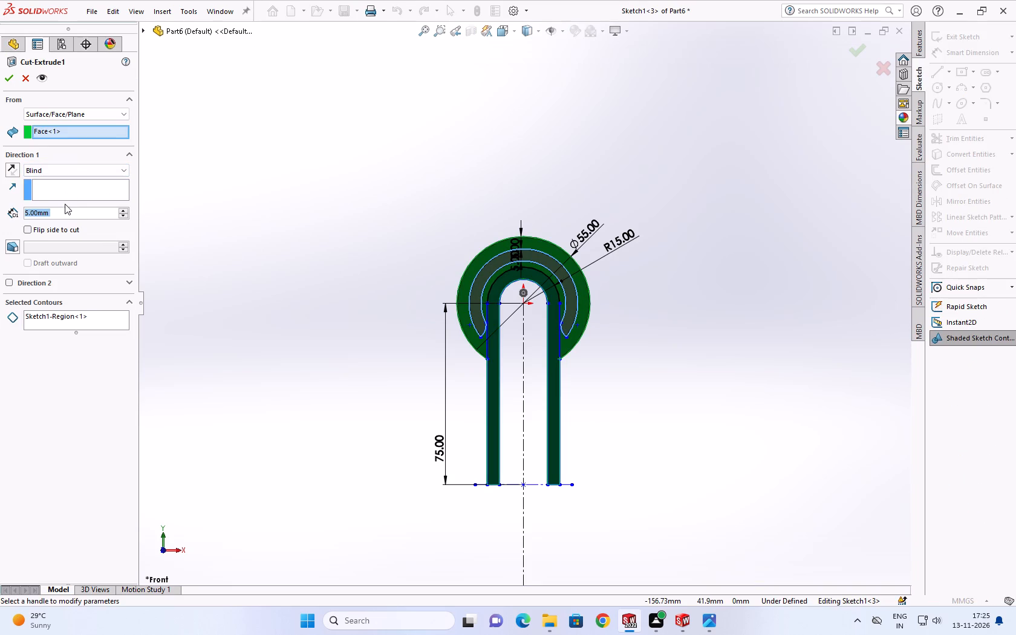
{"action": "double_click", "coordinate": [62, 215]}
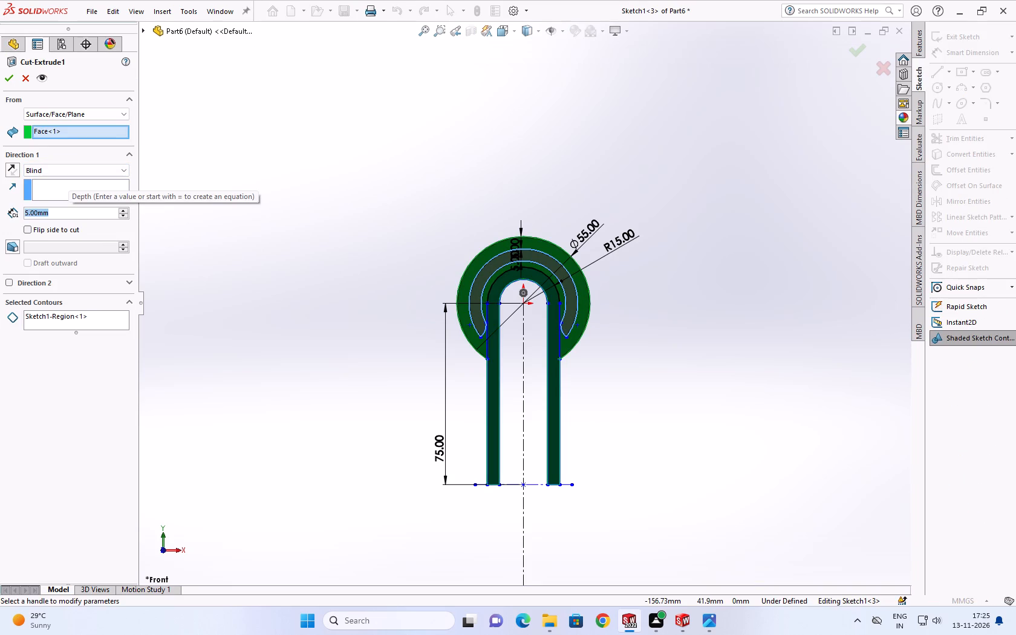
{"action": "key", "text": "3"}
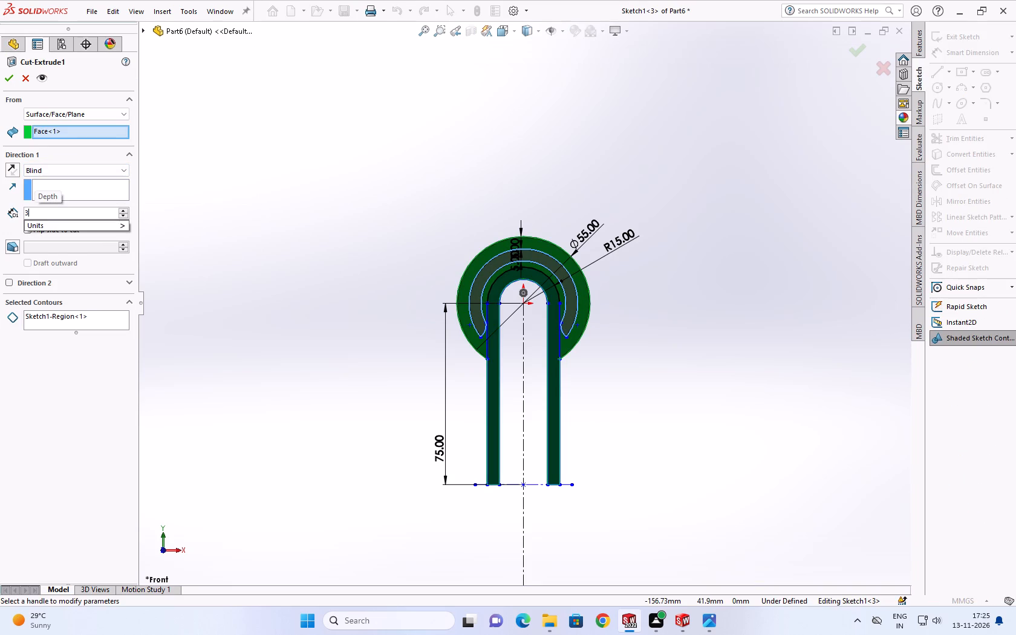
{"action": "key", "text": "0"}
{"action": "type", "text": "-6"}
{"action": "key", "text": "Return"}
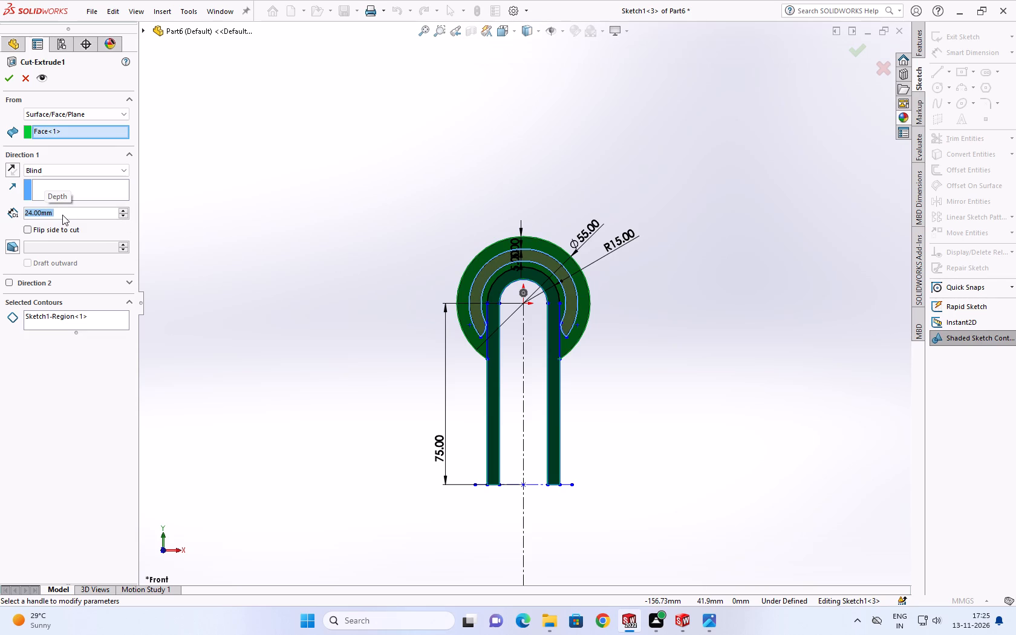
{"action": "type", "text": "12"}
{"action": "key", "text": "Return"}
{"action": "left_click", "coordinate": [5, 75]}
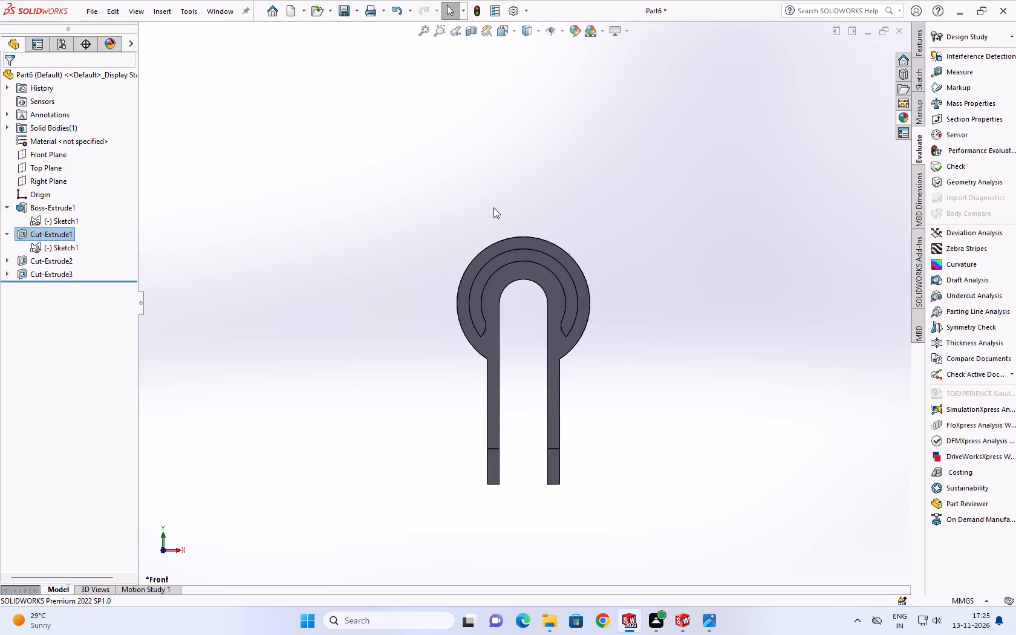
Edit the opposite curved slot cut (Cut-Extrude2) and set its blind depth to 12 mm.
{"action": "scroll", "coordinate": [493, 207], "scroll_direction": "up", "scroll_amount": 1}
{"action": "scroll", "coordinate": [506, 207], "scroll_direction": "down", "scroll_amount": 1}
{"action": "middle_click_drag", "start_coordinate": [508, 209], "coordinate": [395, 478]}
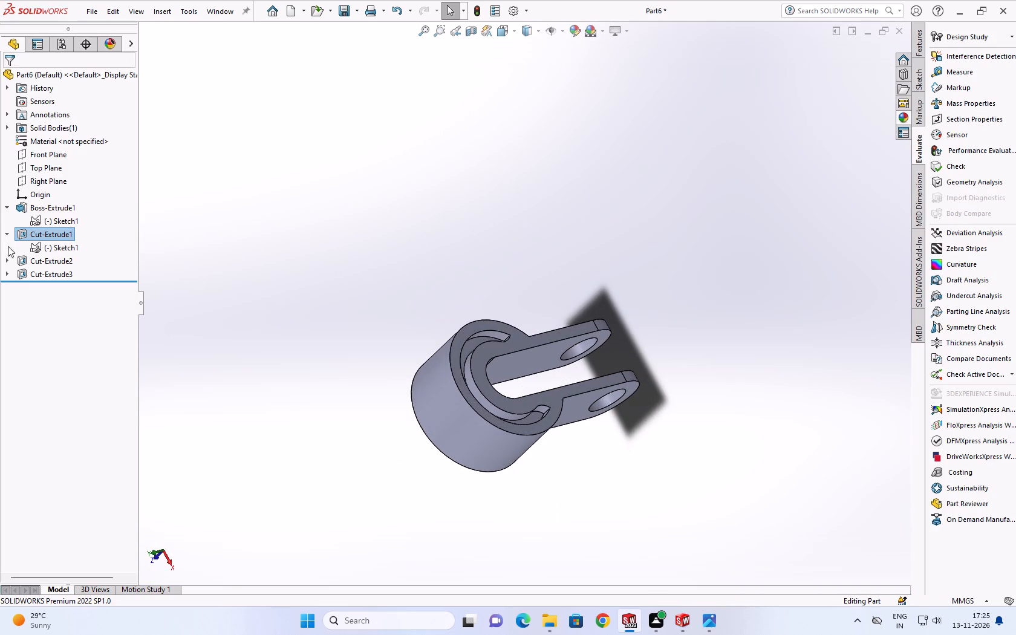
{"action": "left_click", "coordinate": [21, 261]}
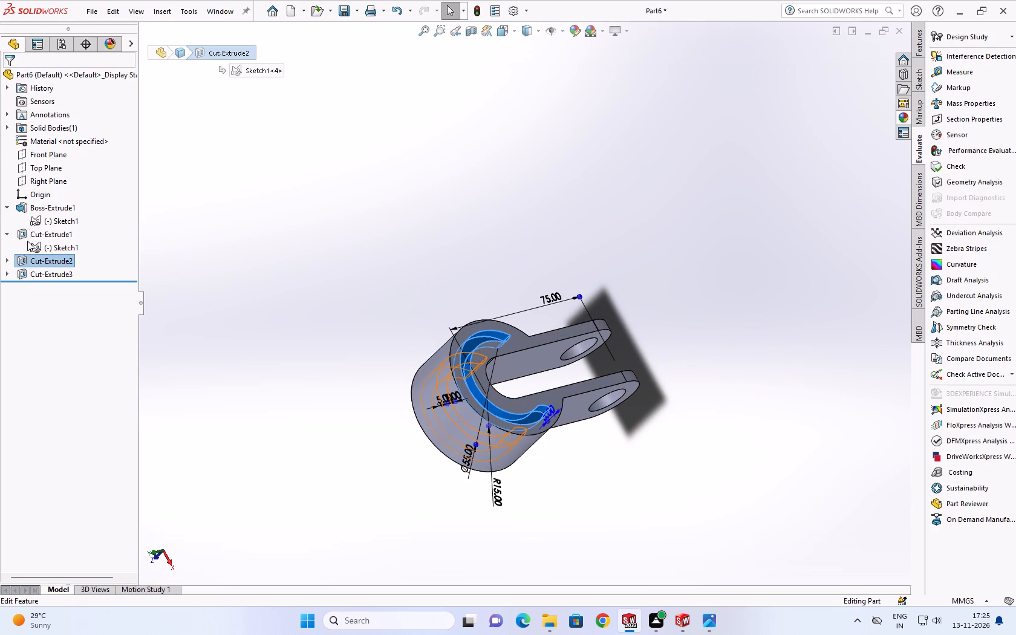
{"action": "left_click", "coordinate": [24, 255]}
{"action": "left_click", "coordinate": [35, 217]}
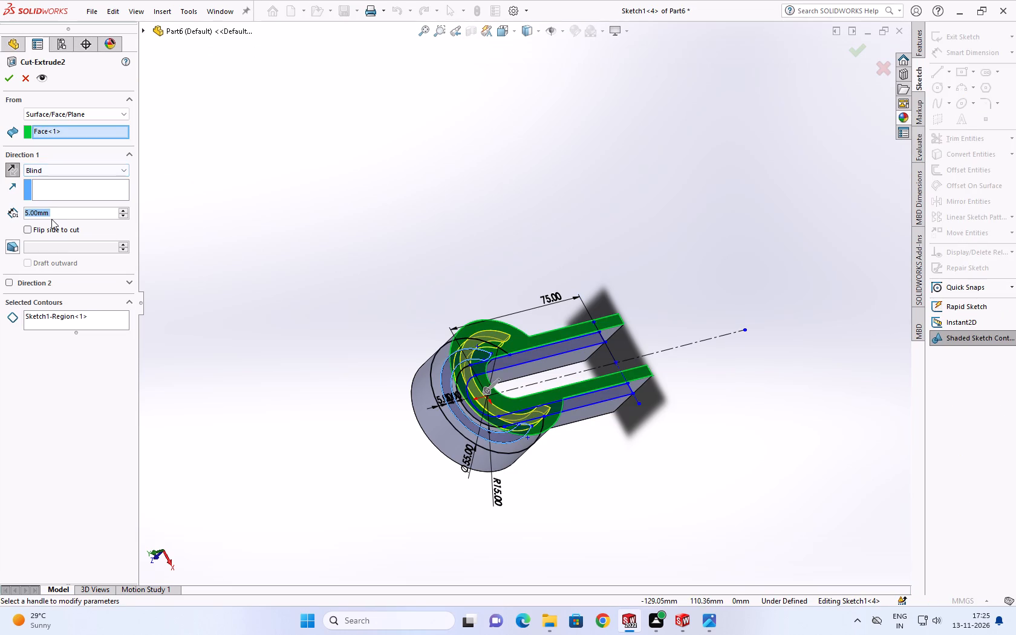
{"action": "type", "text": "12"}
{"action": "key", "text": "Return"}
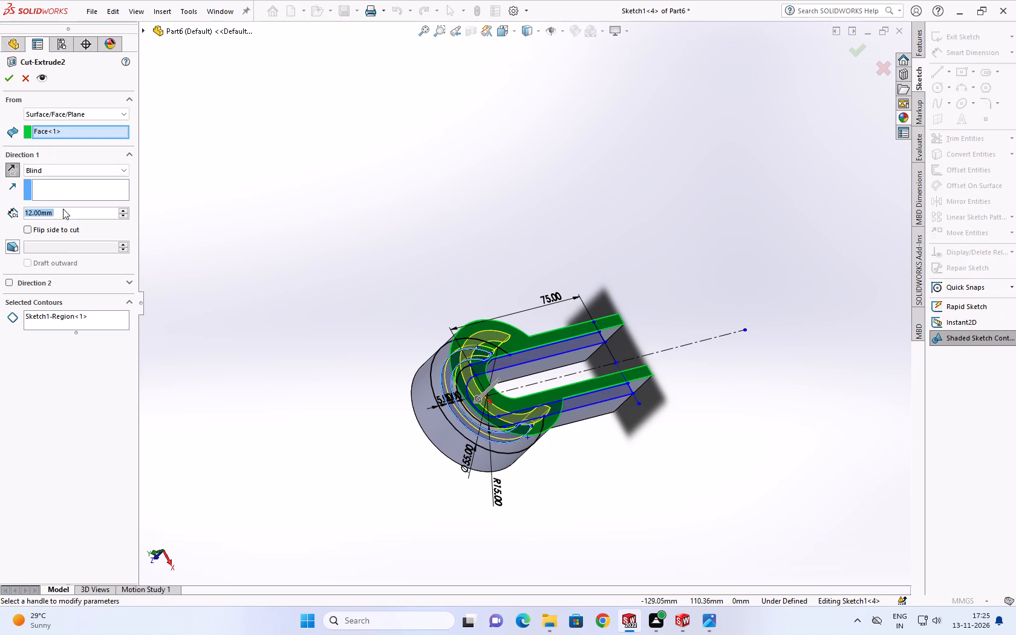
{"action": "left_click", "coordinate": [5, 76]}
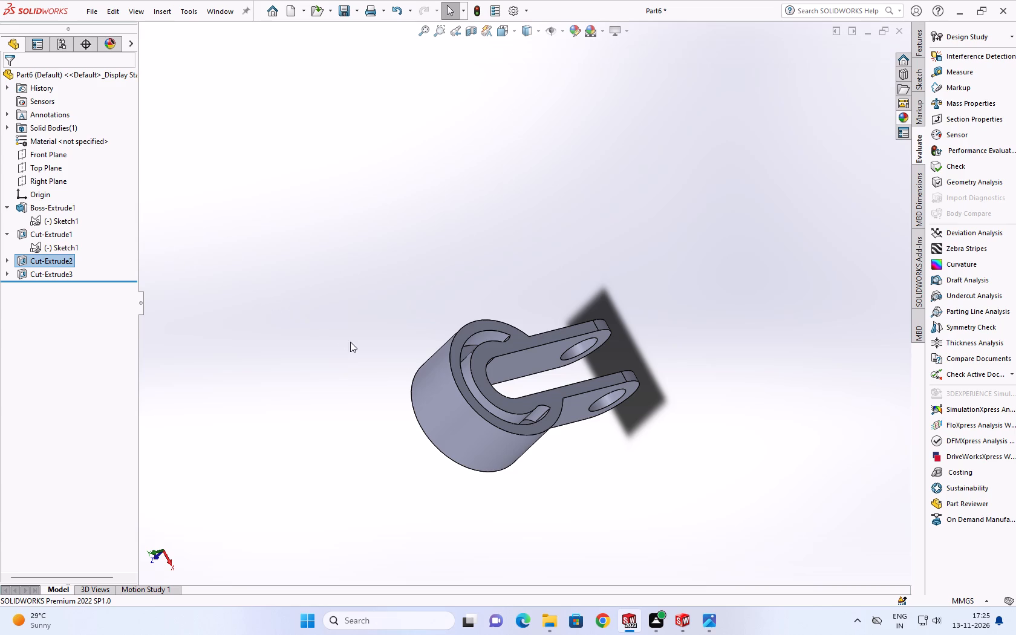
Measure the distance between the floor faces of the two opposite curved slots.
{"action": "left_click", "coordinate": [374, 296]}
{"action": "scroll", "coordinate": [425, 290], "scroll_direction": "down", "scroll_amount": 4}
{"action": "middle_click_drag", "start_coordinate": [499, 351], "coordinate": [453, 435]}
{"action": "scroll", "coordinate": [477, 406], "scroll_direction": "down", "scroll_amount": 1}
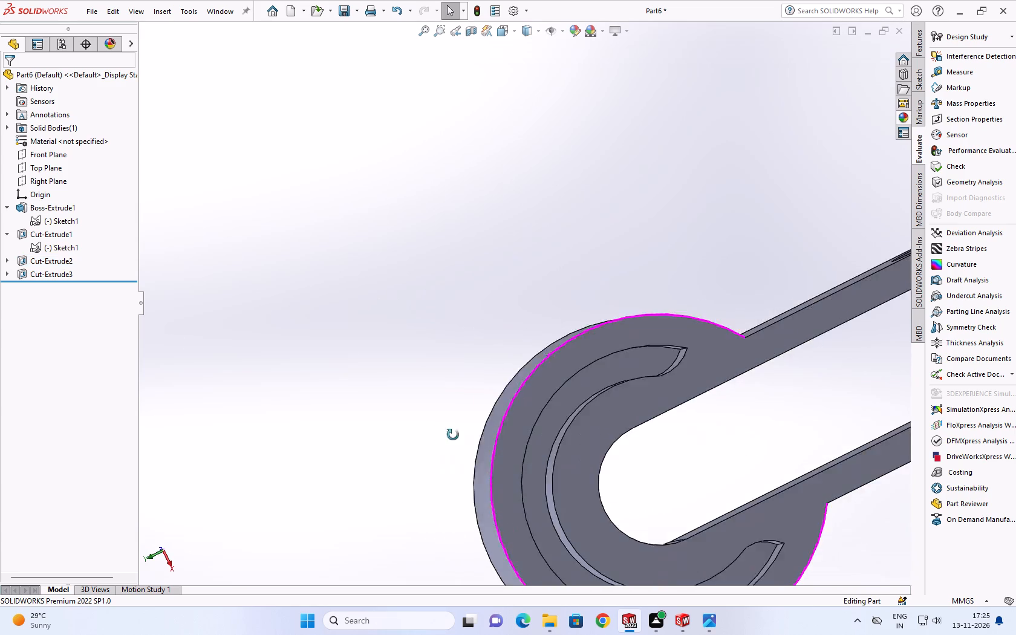
{"action": "middle_click_drag", "start_coordinate": [453, 435], "coordinate": [613, 69]}
{"action": "scroll", "coordinate": [577, 99], "scroll_direction": "up", "scroll_amount": 2}
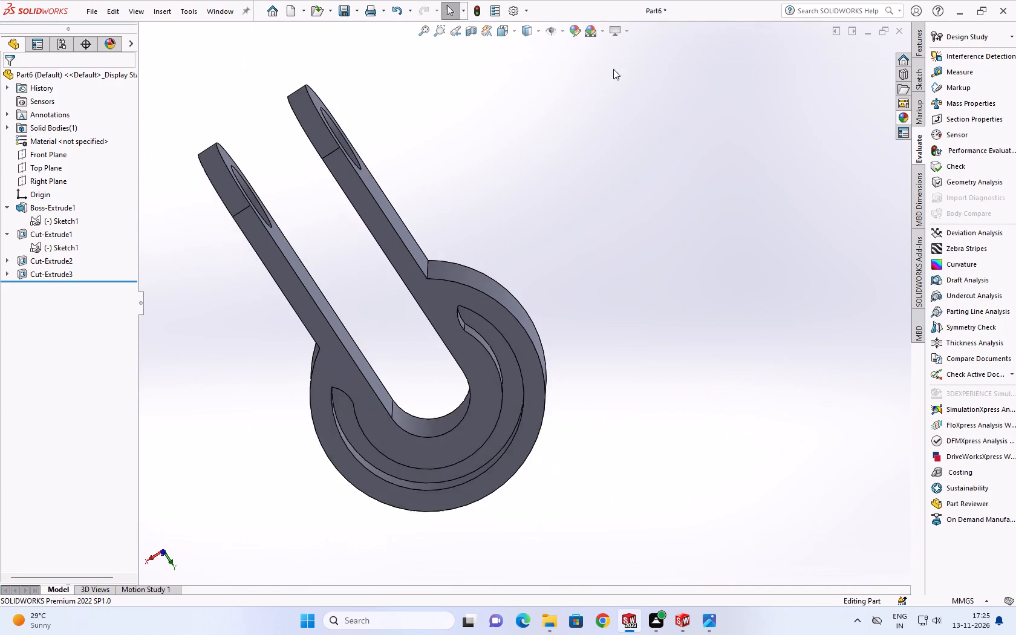
{"action": "scroll", "coordinate": [538, 217], "scroll_direction": "up", "scroll_amount": 2}
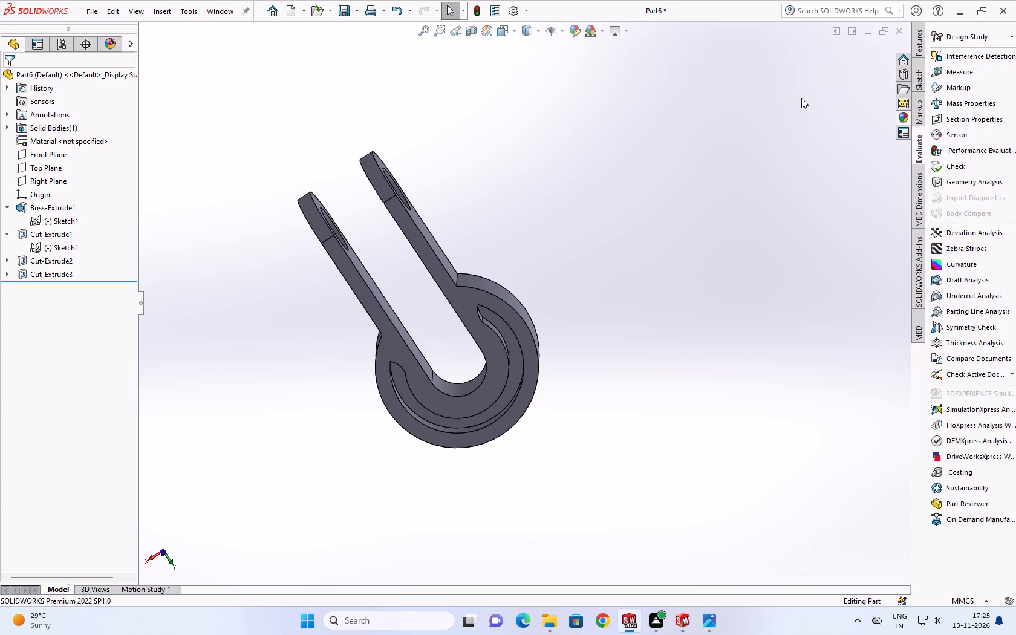
{"action": "left_click", "coordinate": [957, 76]}
{"action": "scroll", "coordinate": [538, 436], "scroll_direction": "down", "scroll_amount": 1}
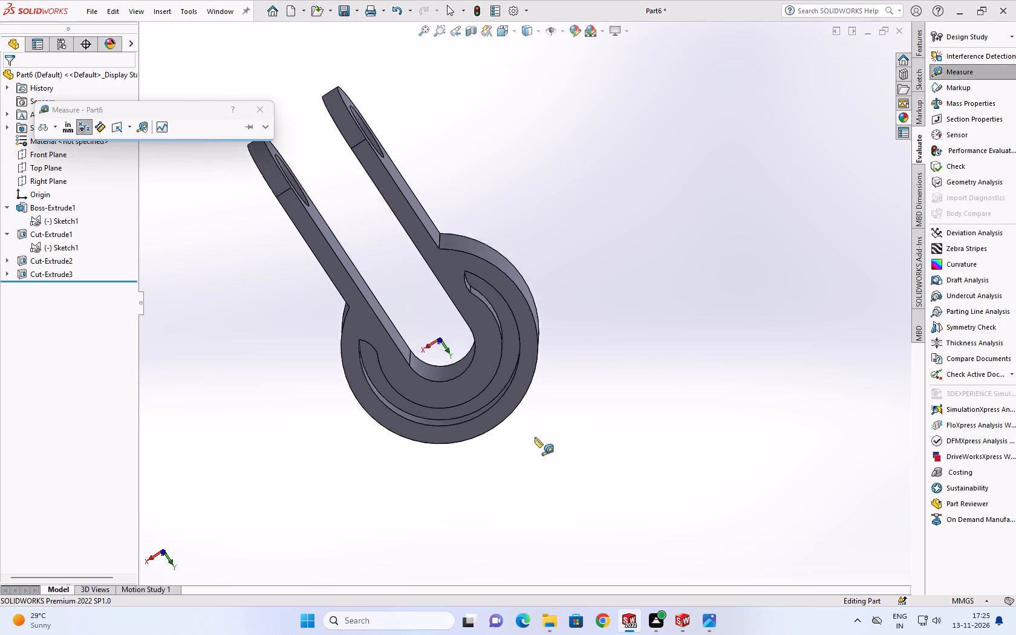
{"action": "scroll", "coordinate": [535, 437], "scroll_direction": "down", "scroll_amount": 1}
{"action": "scroll", "coordinate": [470, 406], "scroll_direction": "down", "scroll_amount": 3}
{"action": "left_click", "coordinate": [474, 353]}
{"action": "scroll", "coordinate": [524, 328], "scroll_direction": "up", "scroll_amount": 1}
{"action": "middle_click_drag", "start_coordinate": [544, 288], "coordinate": [547, 287]}
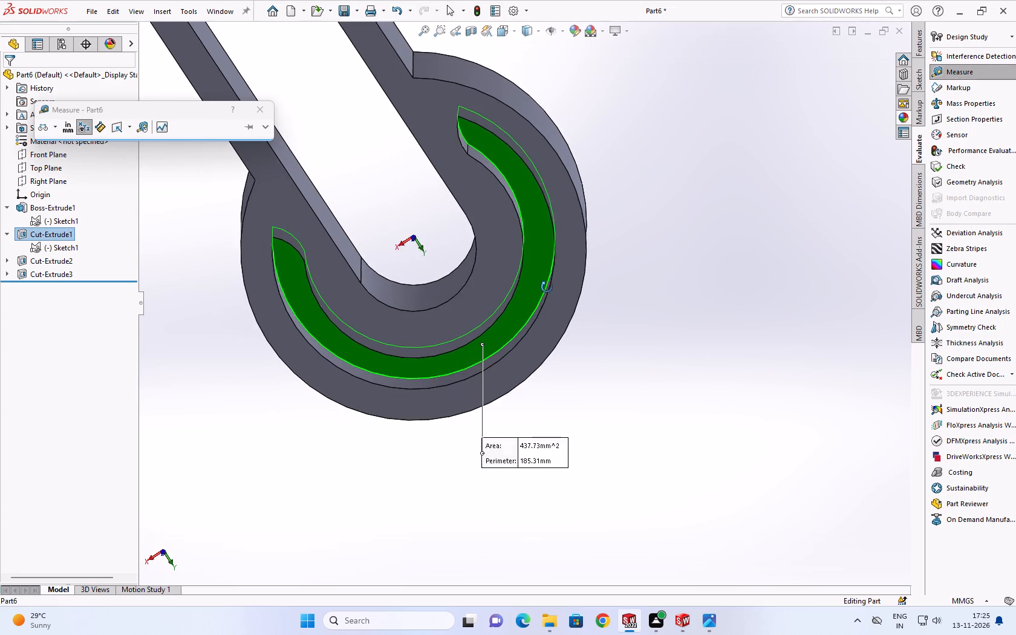
{"action": "middle_click_drag", "start_coordinate": [547, 287], "coordinate": [393, 521]}
{"action": "scroll", "coordinate": [509, 373], "scroll_direction": "down", "scroll_amount": 1}
{"action": "scroll", "coordinate": [514, 294], "scroll_direction": "up", "scroll_amount": 2}
{"action": "scroll", "coordinate": [549, 230], "scroll_direction": "down", "scroll_amount": 3}
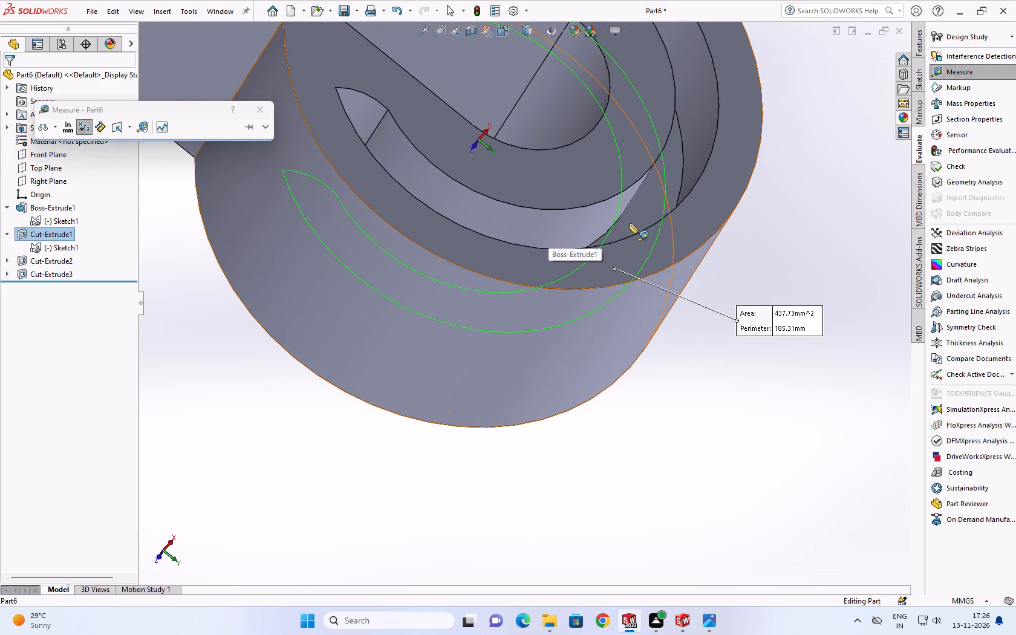
{"action": "left_click", "coordinate": [654, 186]}
{"action": "scroll", "coordinate": [645, 215], "scroll_direction": "up", "scroll_amount": 3}
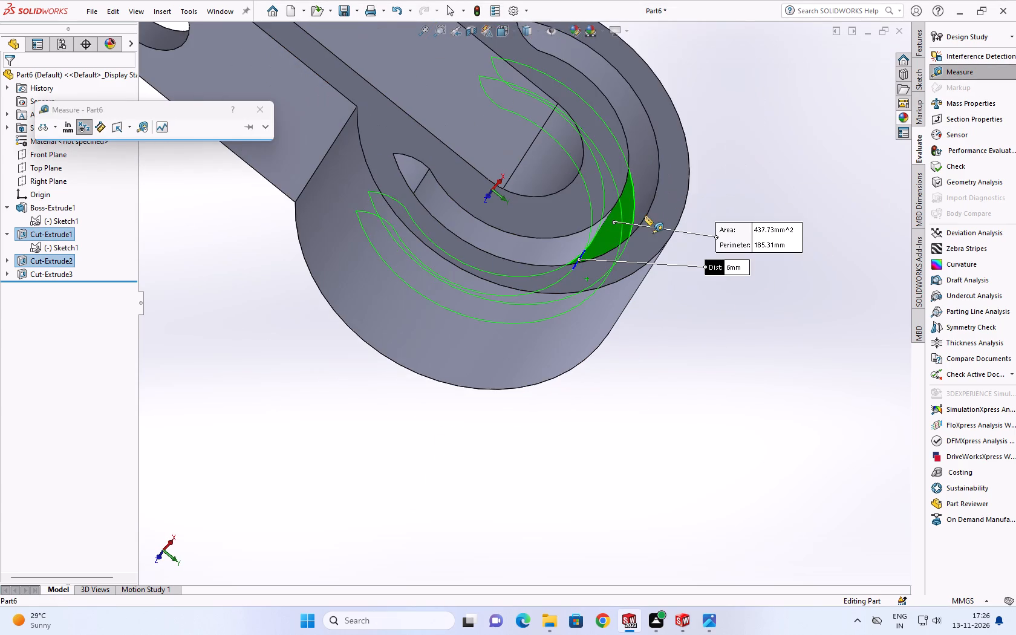
Examine the measured web between the slot floors from the side and from above, and end the measurement.
{"action": "scroll", "coordinate": [628, 253], "scroll_direction": "down", "scroll_amount": 1}
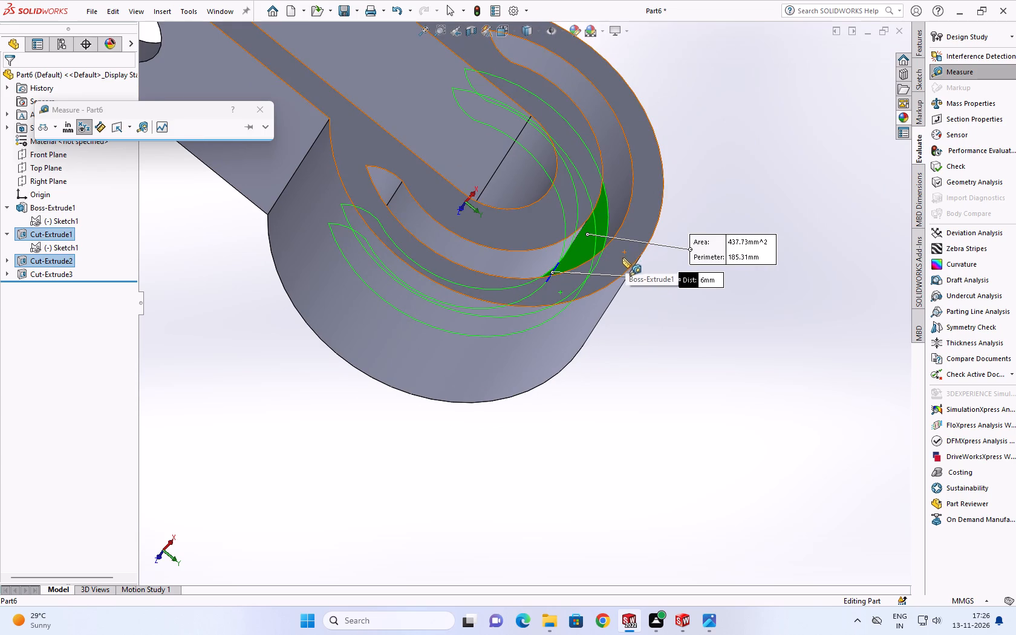
{"action": "scroll", "coordinate": [534, 302], "scroll_direction": "up", "scroll_amount": 2}
{"action": "middle_click_drag", "start_coordinate": [534, 299], "coordinate": [680, 258]}
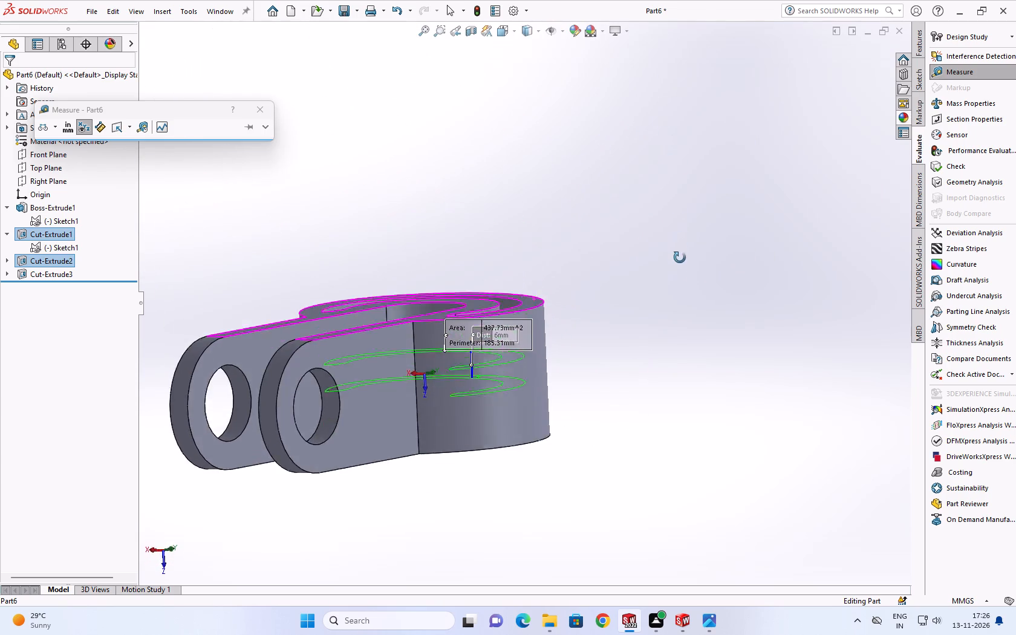
{"action": "middle_click_drag", "start_coordinate": [680, 258], "coordinate": [550, 310]}
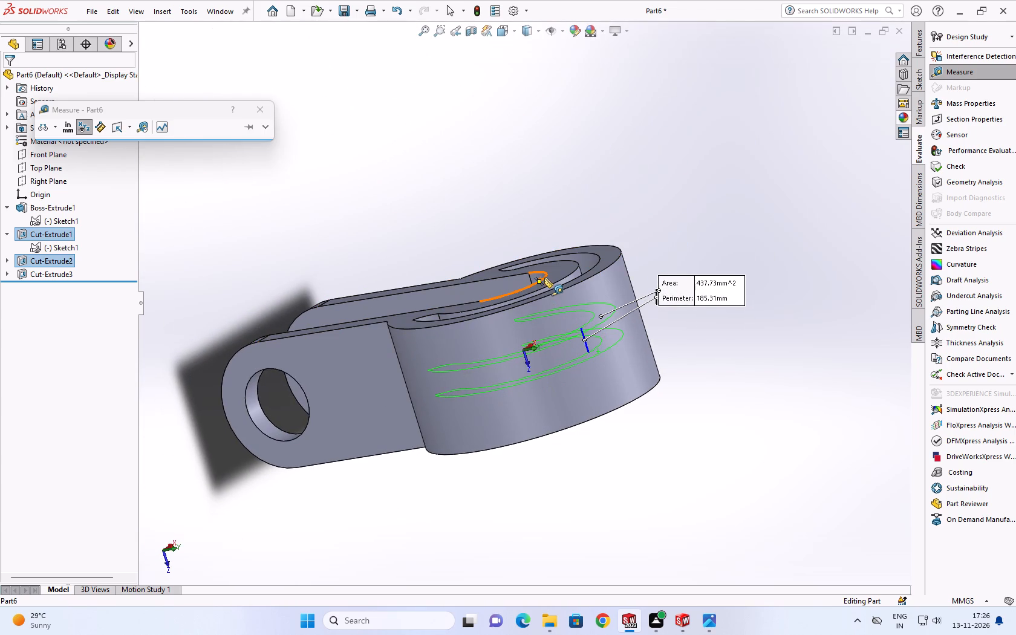
{"action": "scroll", "coordinate": [581, 278], "scroll_direction": "down", "scroll_amount": 3}
{"action": "middle_click_drag", "start_coordinate": [582, 285], "coordinate": [587, 365]}
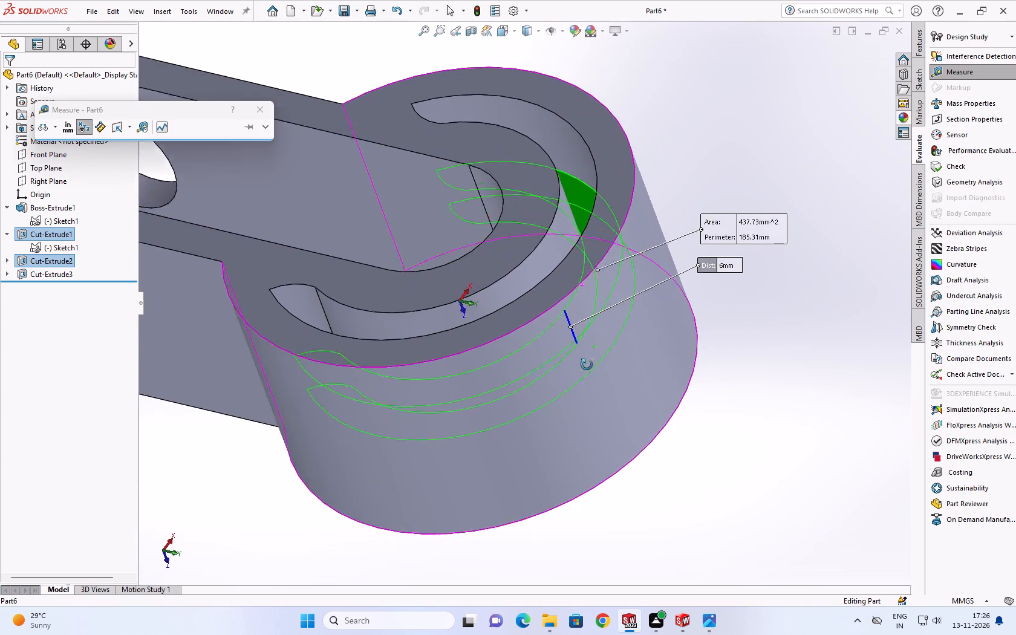
{"action": "middle_click_drag", "start_coordinate": [587, 365], "coordinate": [590, 359]}
{"action": "left_click", "coordinate": [267, 112]}
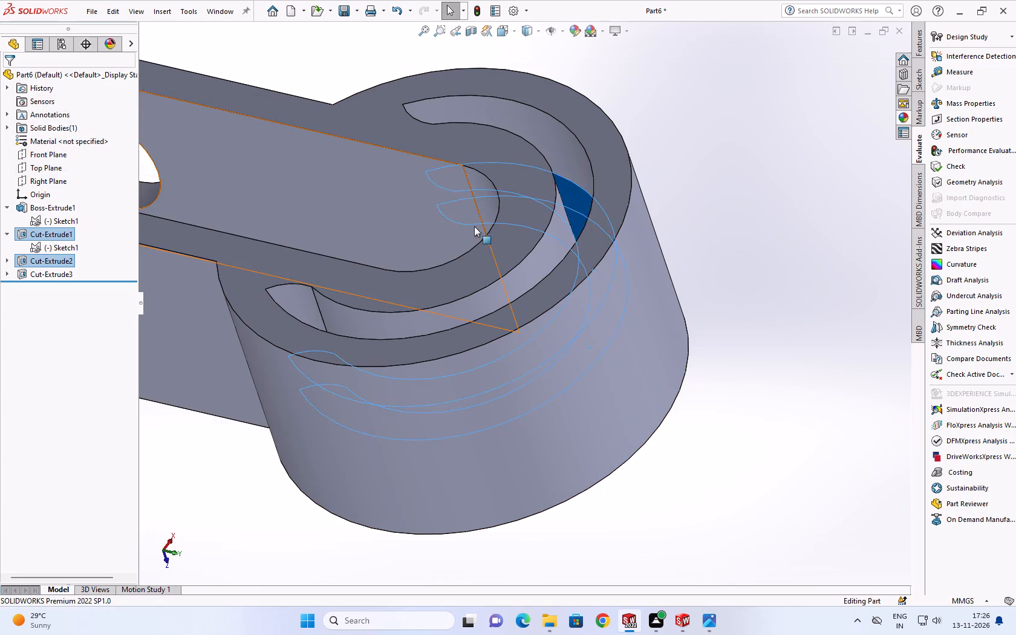
Apply the standard purple colour (RGB 192, 0, 192) to the outer cylindrical face of the clevis head.
{"action": "scroll", "coordinate": [475, 226], "scroll_direction": "up", "scroll_amount": 4}
{"action": "left_click", "coordinate": [651, 117]}
{"action": "scroll", "coordinate": [656, 168], "scroll_direction": "down", "scroll_amount": 2}
{"action": "middle_click_drag", "start_coordinate": [359, 198], "coordinate": [645, 441]}
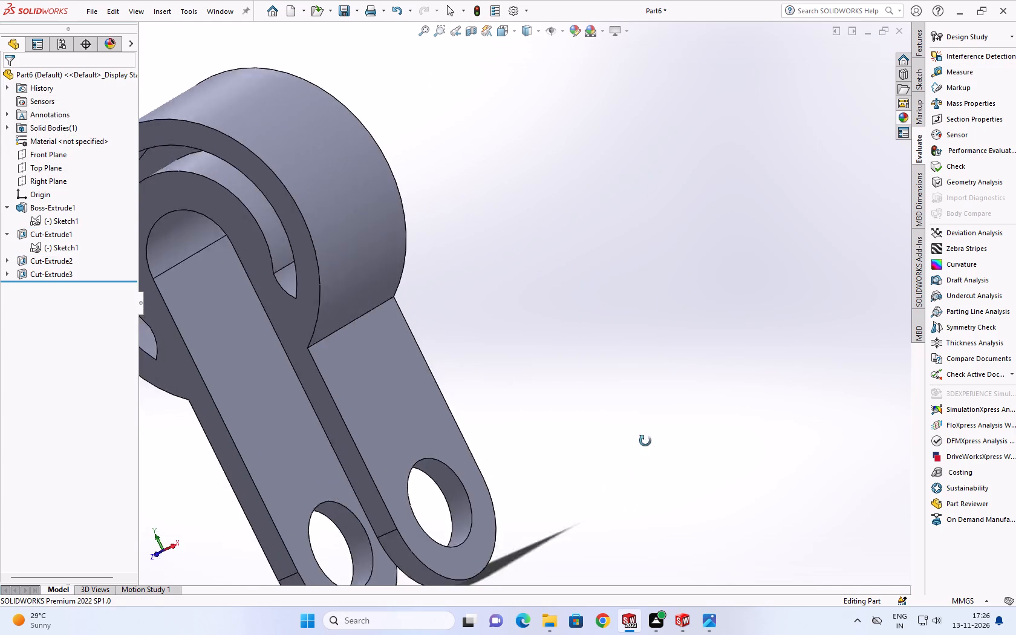
{"action": "middle_click_drag", "start_coordinate": [645, 441], "coordinate": [698, 323]}
{"action": "scroll", "coordinate": [698, 323], "scroll_direction": "up", "scroll_amount": 5}
{"action": "scroll", "coordinate": [444, 278], "scroll_direction": "up", "scroll_amount": 4}
{"action": "scroll", "coordinate": [441, 279], "scroll_direction": "down", "scroll_amount": 4}
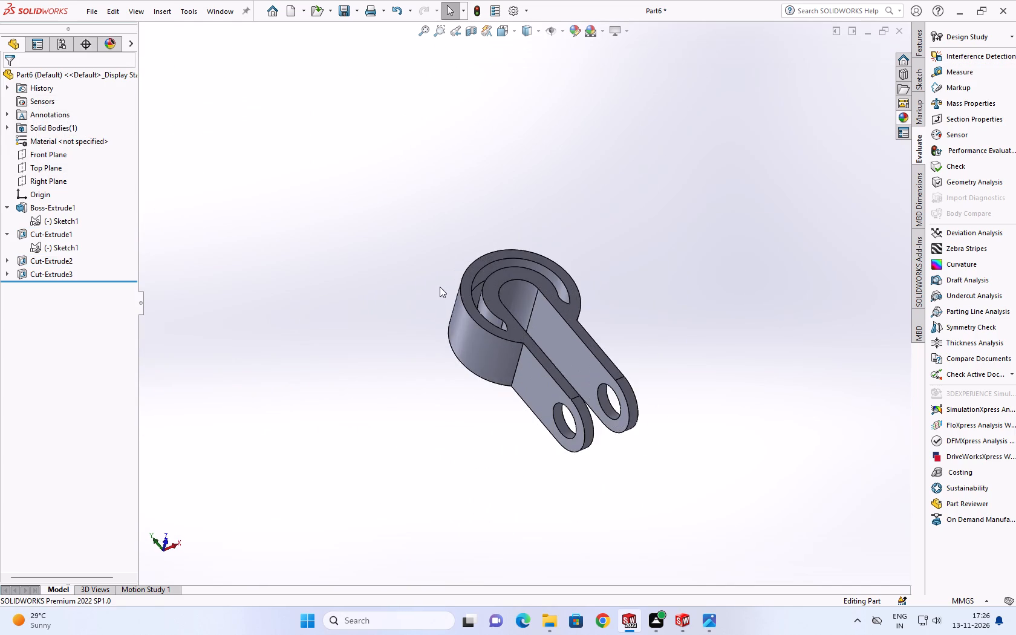
{"action": "scroll", "coordinate": [536, 291], "scroll_direction": "down", "scroll_amount": 3}
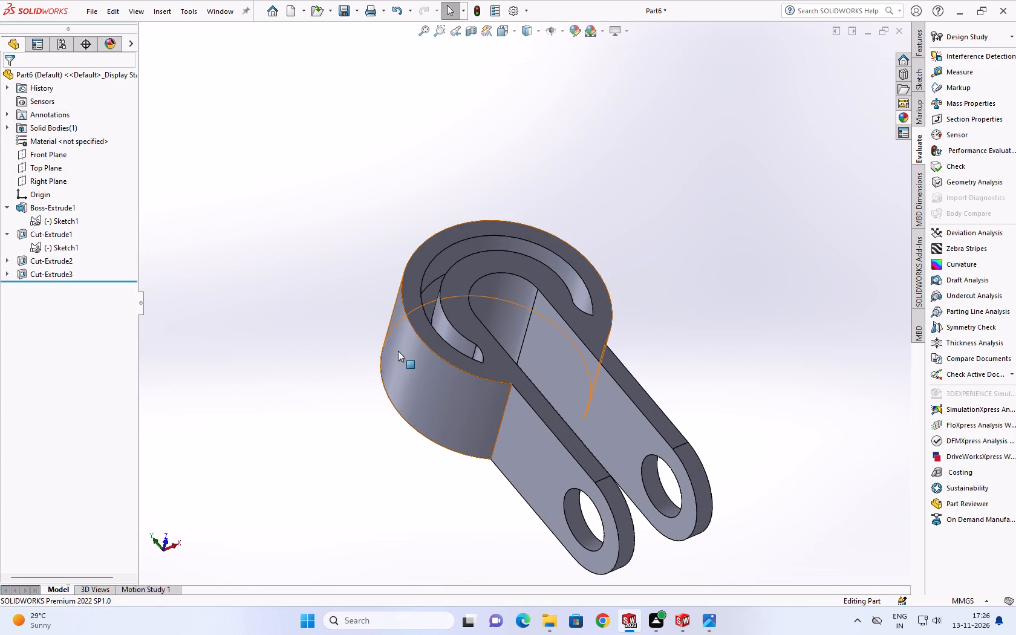
{"action": "left_click", "coordinate": [398, 351]}
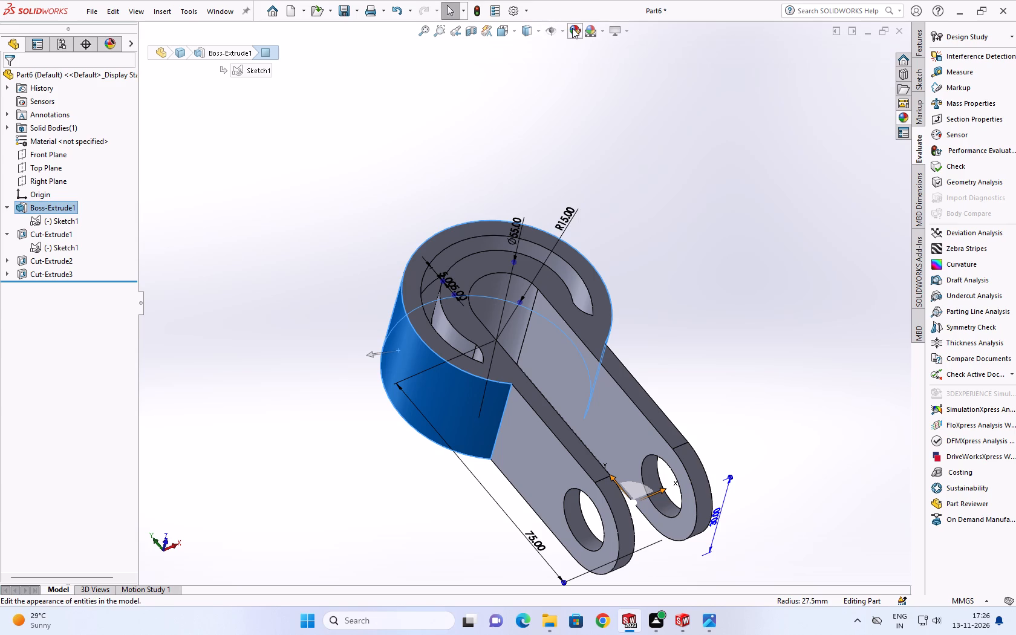
{"action": "left_click", "coordinate": [572, 28]}
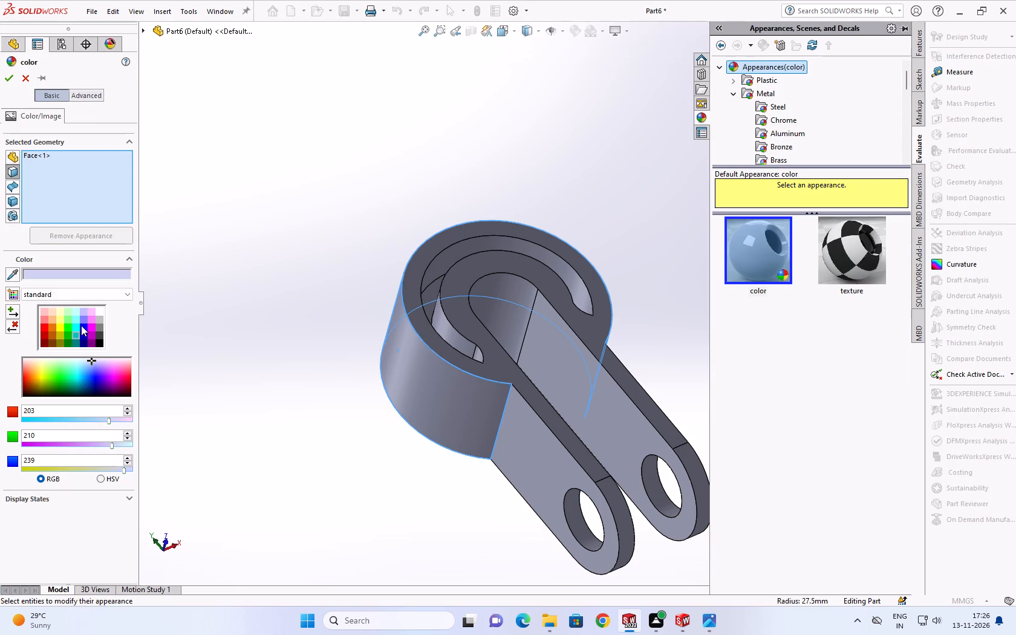
{"action": "left_click", "coordinate": [91, 334]}
Extend the purple colour to one side of each leg, the rounded base of the gap, the slotted front face and both rounded leg ends.
{"action": "left_click", "coordinate": [532, 431]}
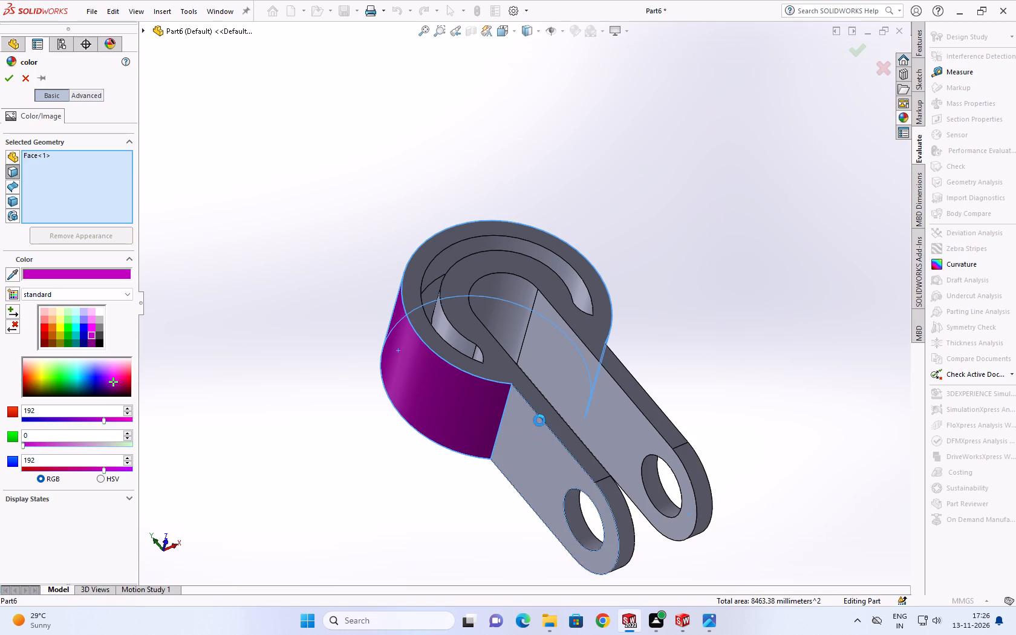
{"action": "left_click", "coordinate": [609, 422]}
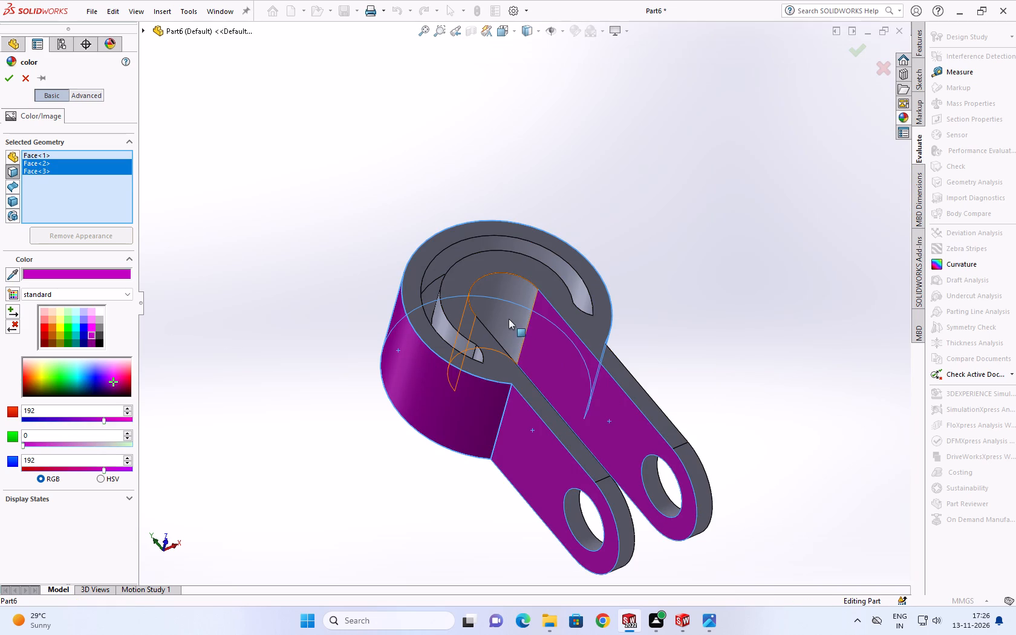
{"action": "left_click", "coordinate": [509, 319]}
{"action": "scroll", "coordinate": [519, 357], "scroll_direction": "down", "scroll_amount": 1}
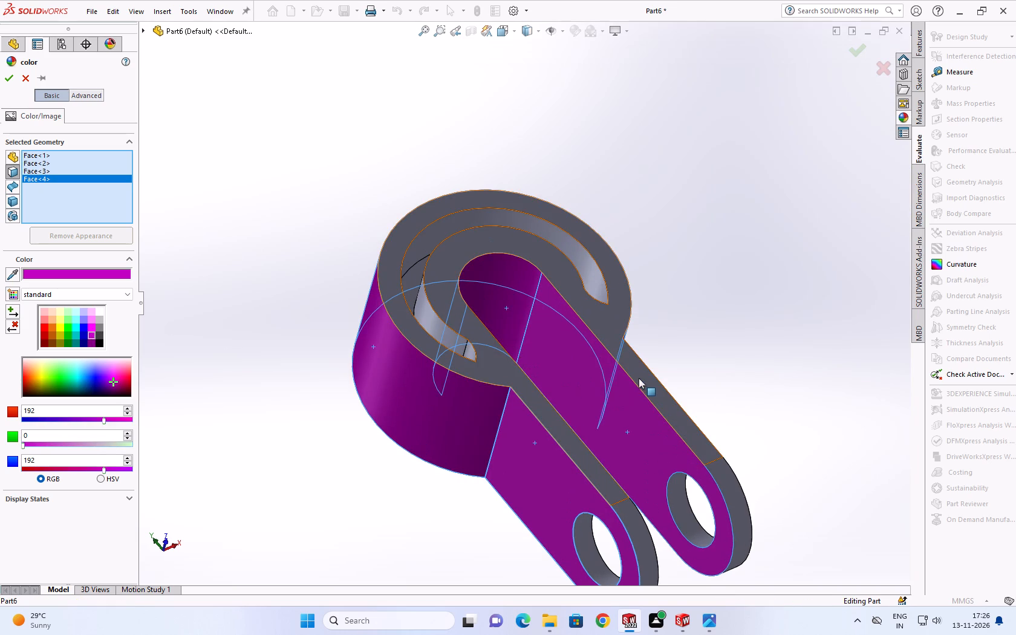
{"action": "left_click", "coordinate": [643, 378]}
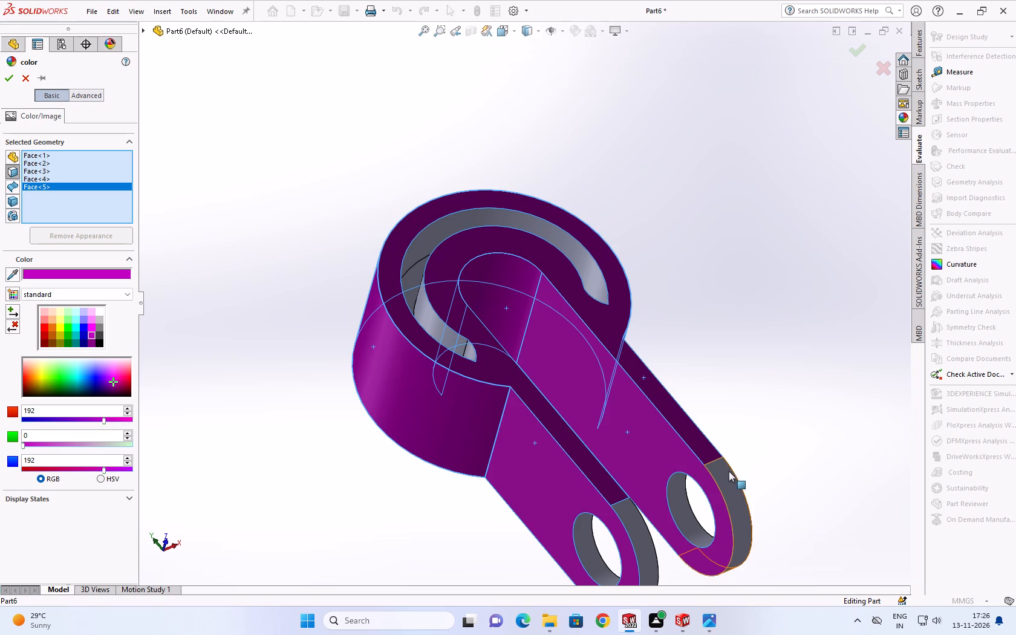
{"action": "left_click", "coordinate": [729, 475]}
{"action": "left_click", "coordinate": [653, 560]}
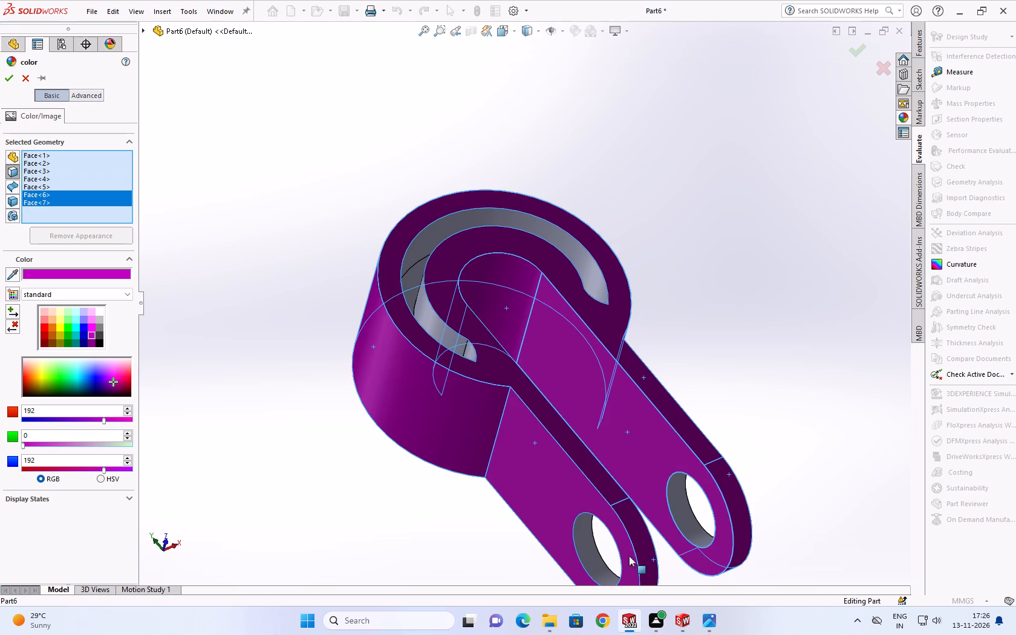
Add the remaining side faces of both legs and the opposite slotted flat face to the purple faces and apply the colour.
{"action": "middle_click_drag", "start_coordinate": [670, 495], "coordinate": [594, 533]}
{"action": "left_click", "coordinate": [566, 474]}
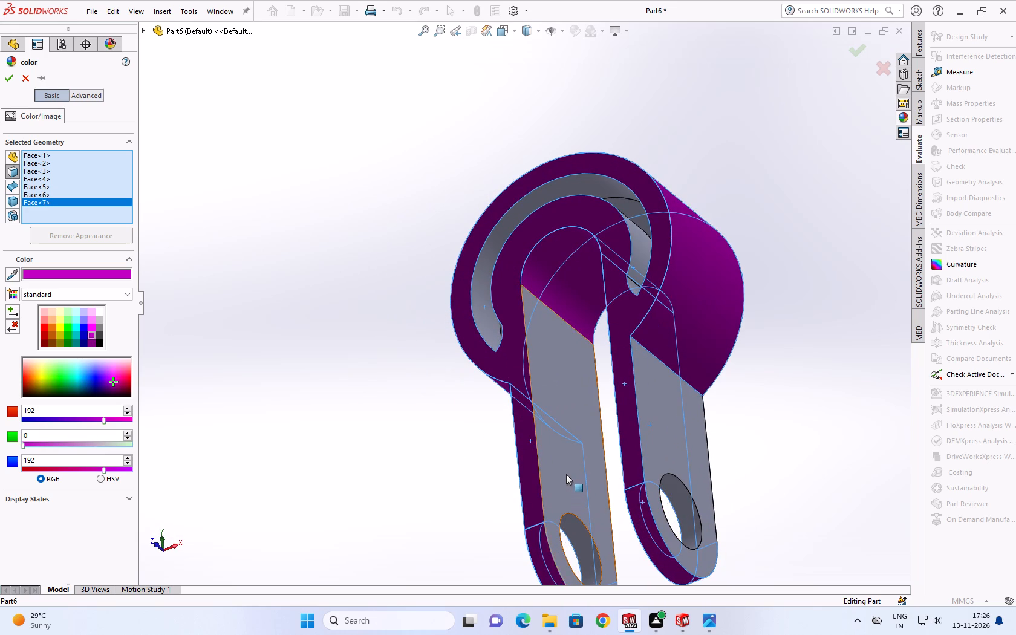
{"action": "left_click", "coordinate": [668, 392]}
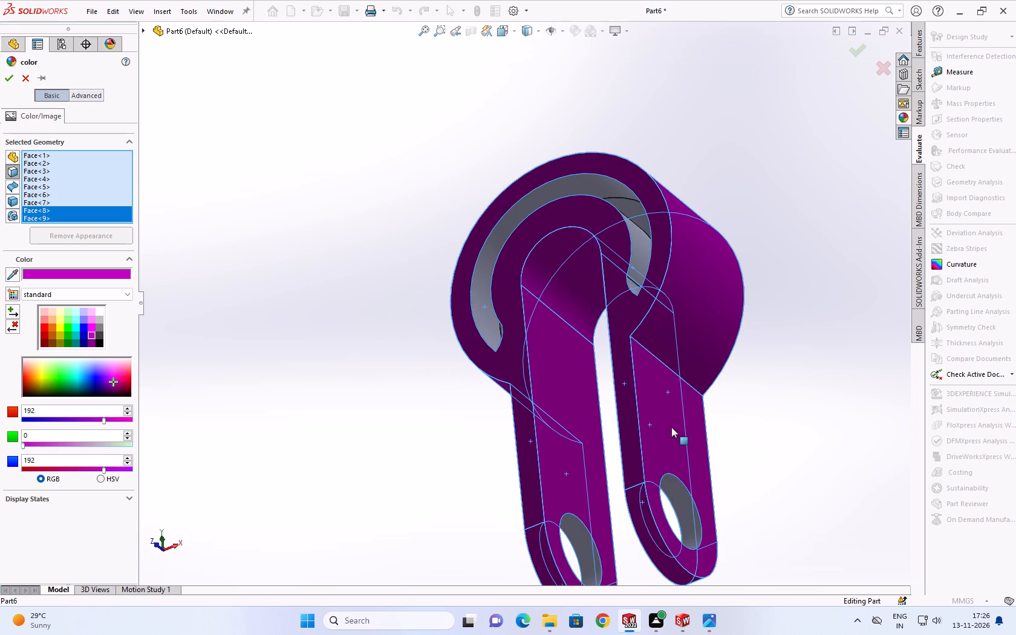
{"action": "middle_click_drag", "start_coordinate": [671, 427], "coordinate": [423, 362]}
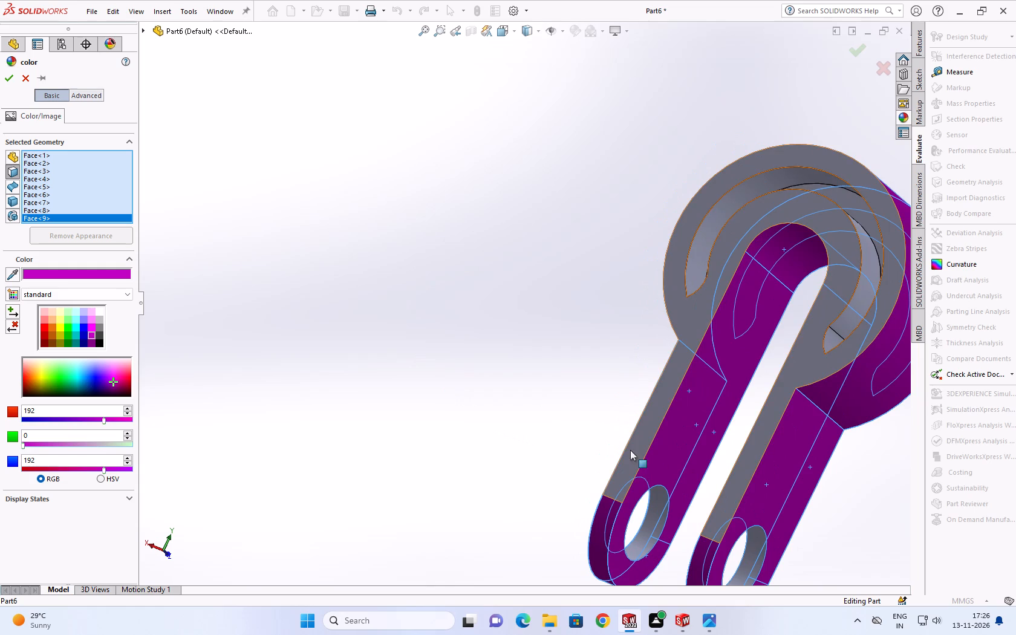
{"action": "left_click", "coordinate": [632, 458]}
{"action": "middle_click_drag", "start_coordinate": [660, 427], "coordinate": [702, 341]}
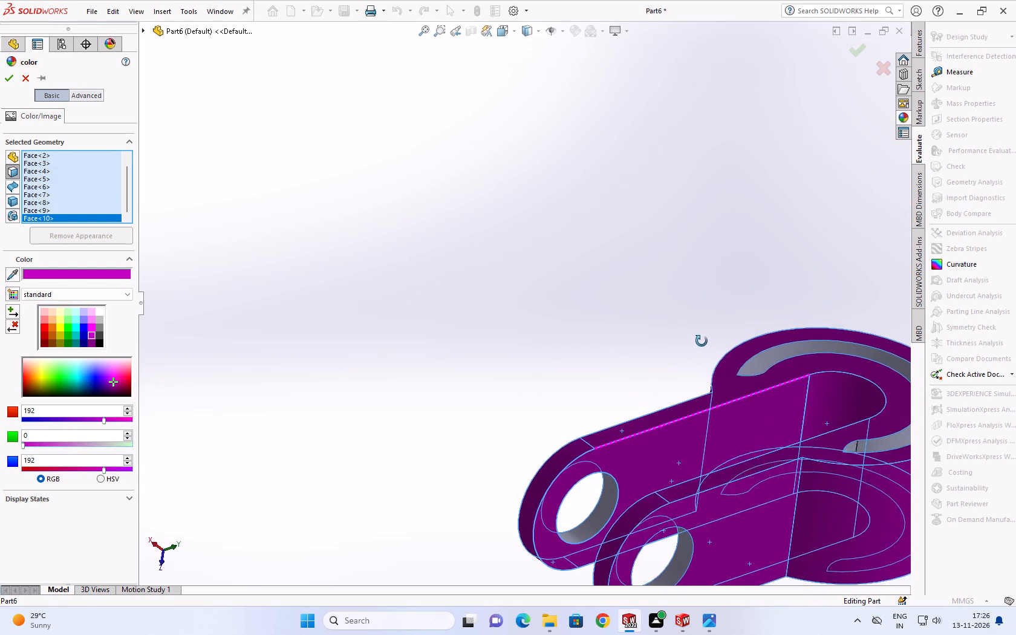
{"action": "middle_click_drag", "start_coordinate": [702, 341], "coordinate": [706, 335]}
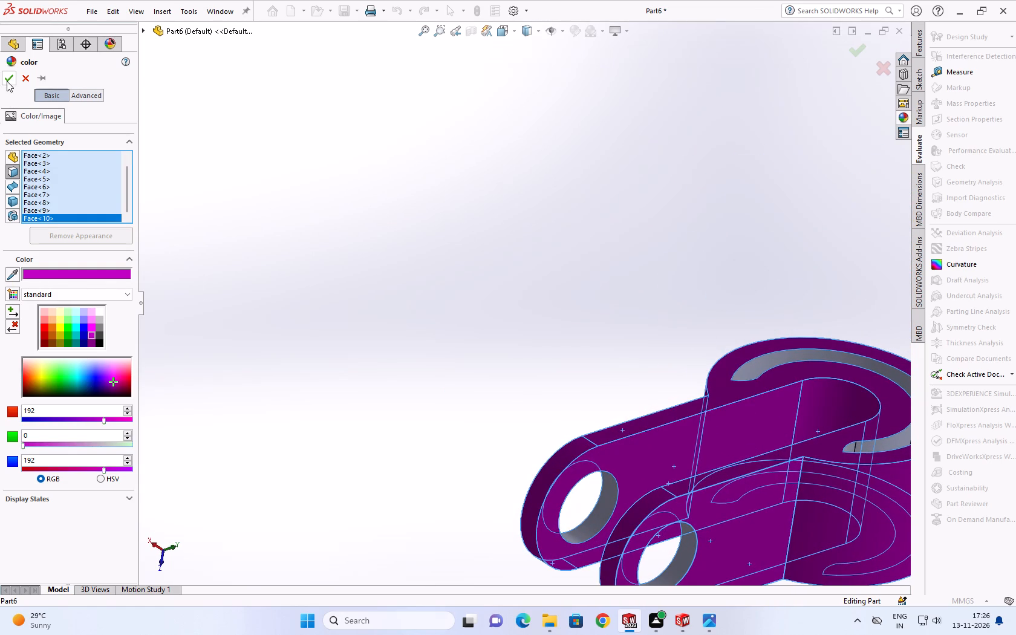
{"action": "left_click", "coordinate": [7, 79]}
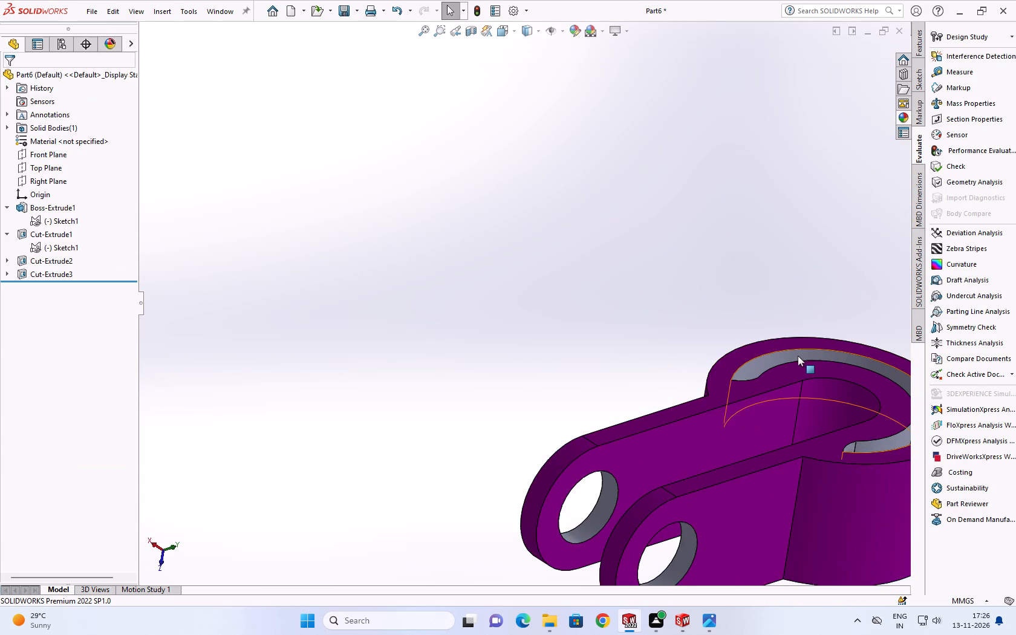
Give the outer wall of the Cut-Extrude2 curved slot the standard black colour (RGB 0, 0, 0).
{"action": "left_click", "coordinate": [783, 354]}
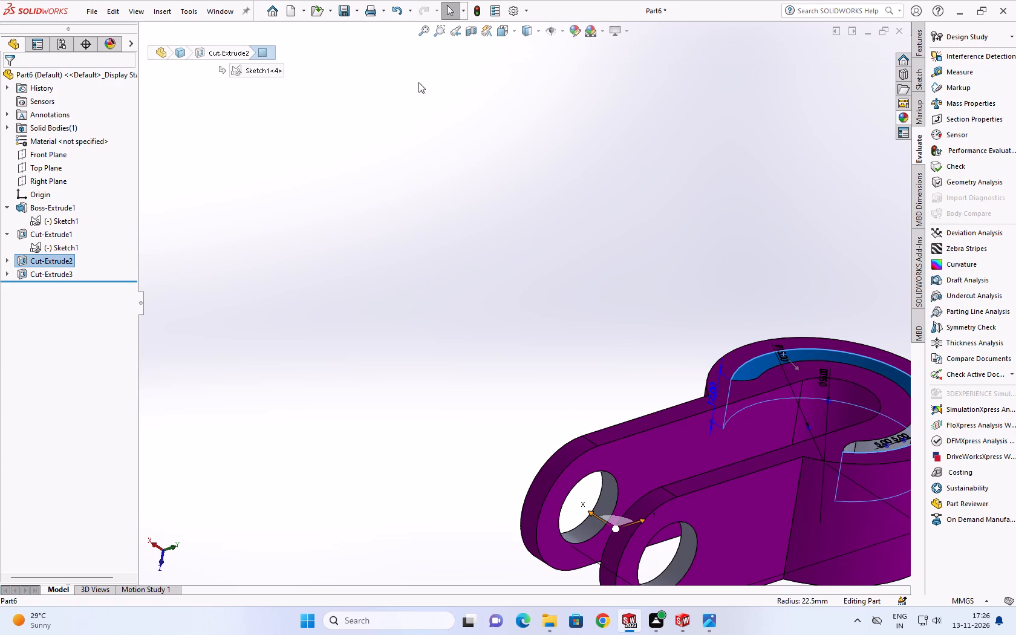
{"action": "left_click", "coordinate": [573, 29]}
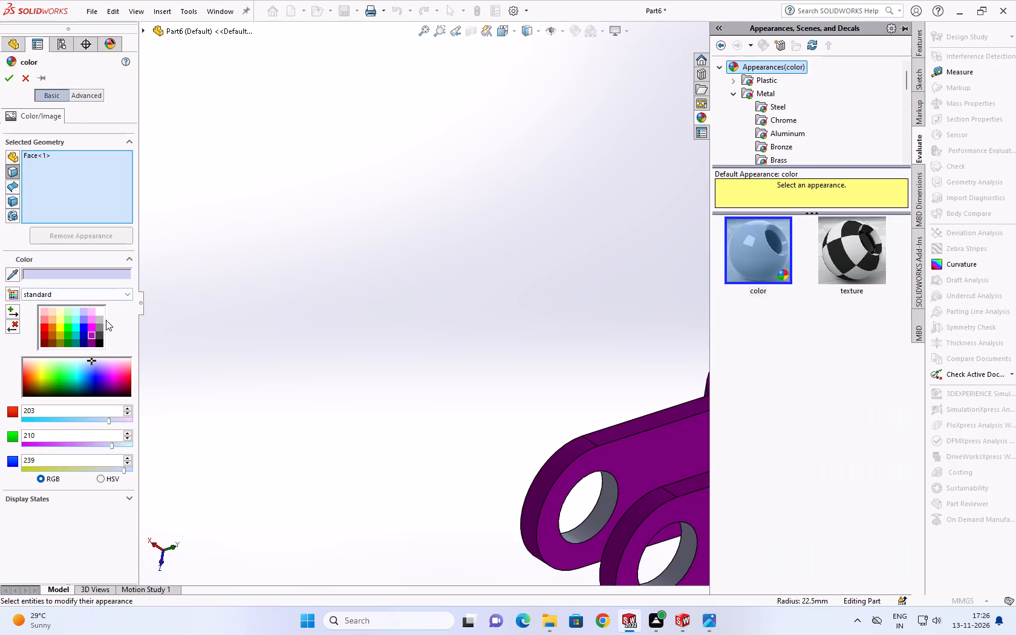
{"action": "left_click", "coordinate": [96, 327]}
{"action": "scroll", "coordinate": [584, 276], "scroll_direction": "up", "scroll_amount": 5}
{"action": "scroll", "coordinate": [551, 276], "scroll_direction": "down", "scroll_amount": 2}
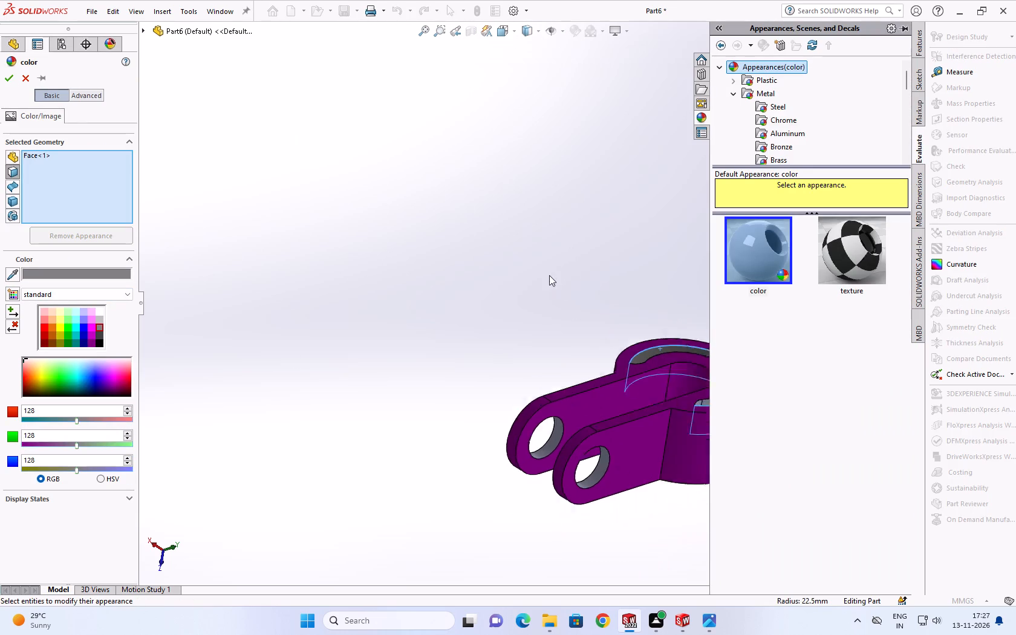
{"action": "scroll", "coordinate": [549, 275], "scroll_direction": "down", "scroll_amount": 1}
{"action": "middle_click_drag", "start_coordinate": [688, 326], "coordinate": [585, 360]}
{"action": "scroll", "coordinate": [601, 499], "scroll_direction": "down", "scroll_amount": 1}
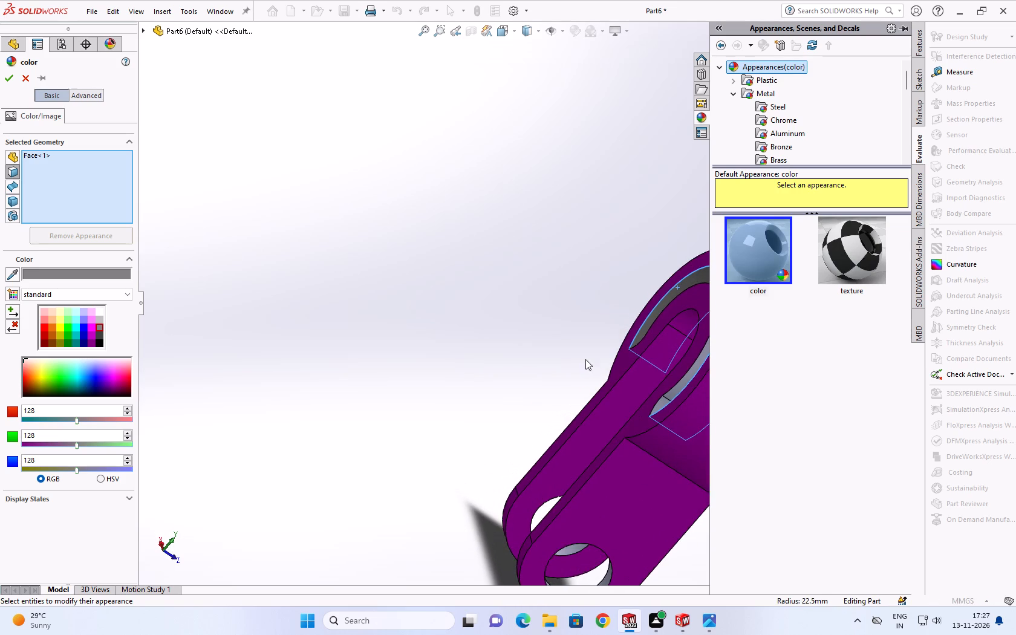
{"action": "left_click", "coordinate": [100, 335]}
{"action": "scroll", "coordinate": [376, 340], "scroll_direction": "up", "scroll_amount": 4}
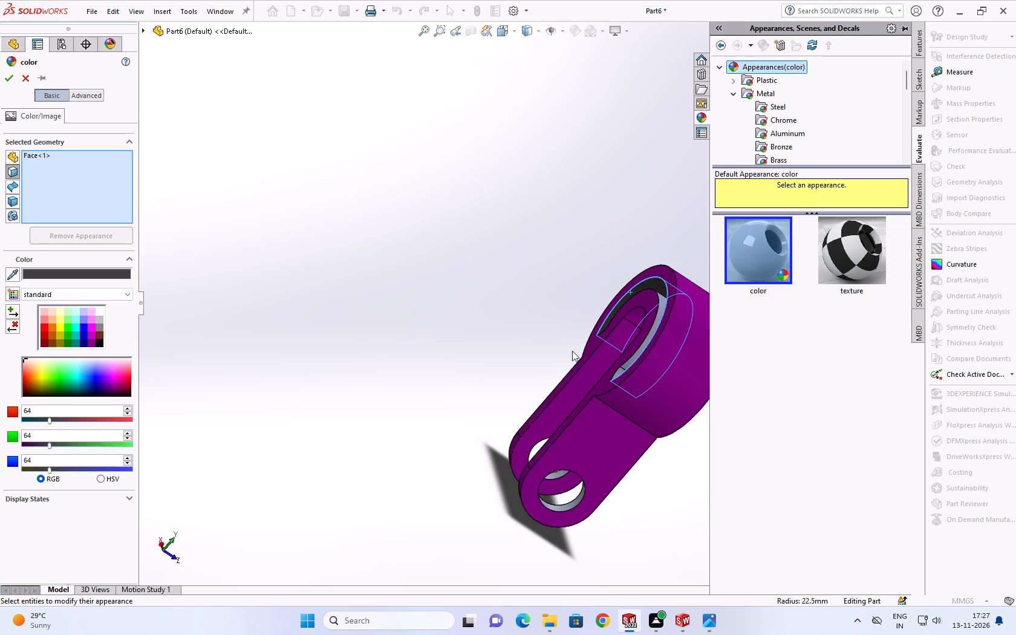
{"action": "left_click", "coordinate": [101, 339]}
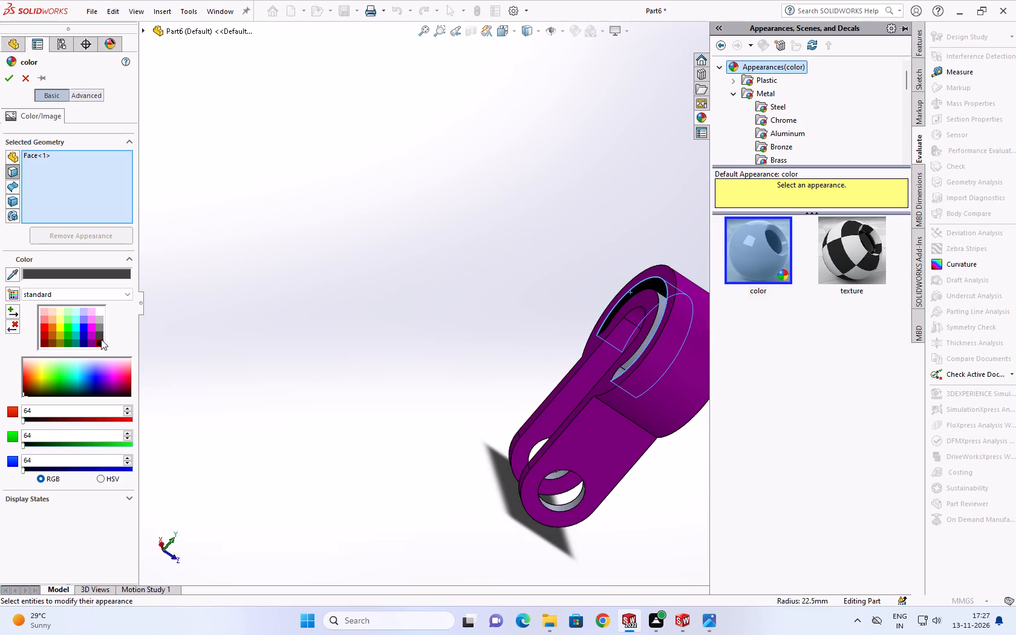
Extend the black colour to the same curved slot's inner wall, floor and two end faces.
{"action": "scroll", "coordinate": [526, 318], "scroll_direction": "down", "scroll_amount": 1}
{"action": "scroll", "coordinate": [716, 343], "scroll_direction": "down", "scroll_amount": 1}
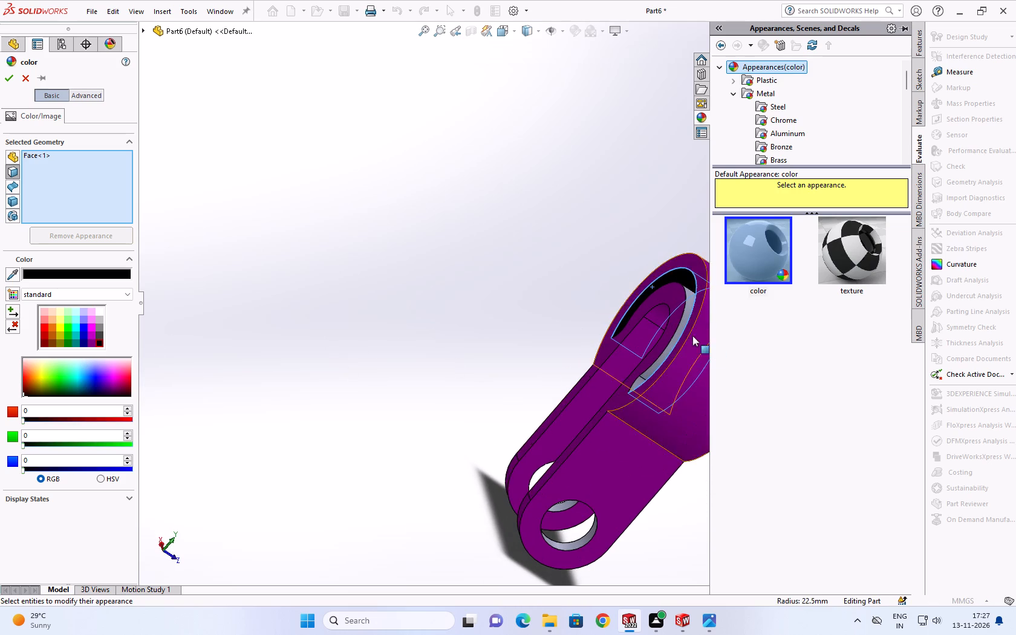
{"action": "scroll", "coordinate": [686, 334], "scroll_direction": "down", "scroll_amount": 3}
{"action": "left_click", "coordinate": [659, 309]}
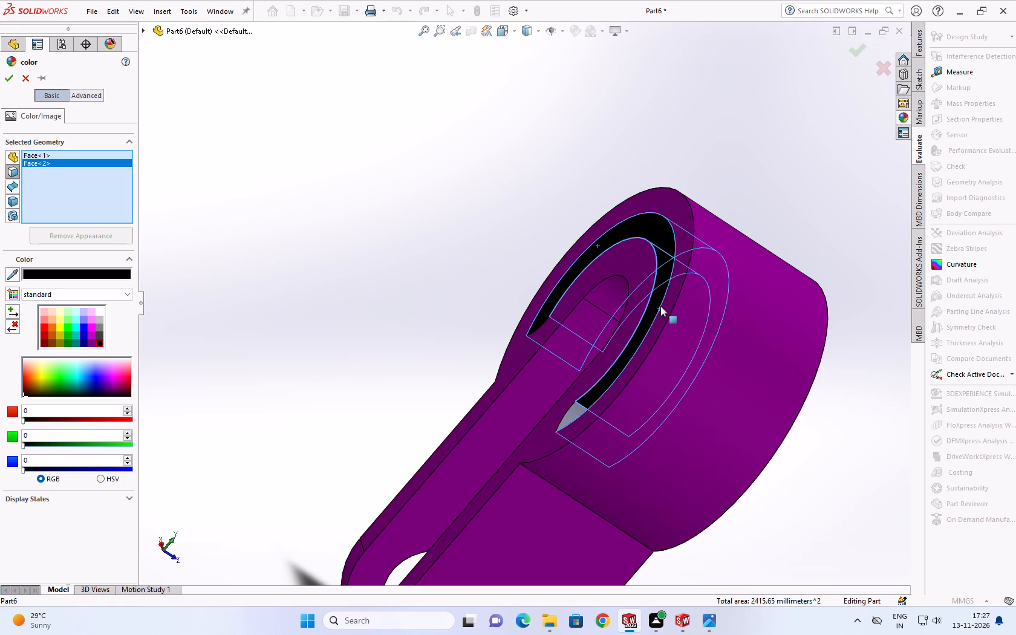
{"action": "middle_click_drag", "start_coordinate": [660, 306], "coordinate": [711, 401]}
{"action": "left_click", "coordinate": [564, 404]}
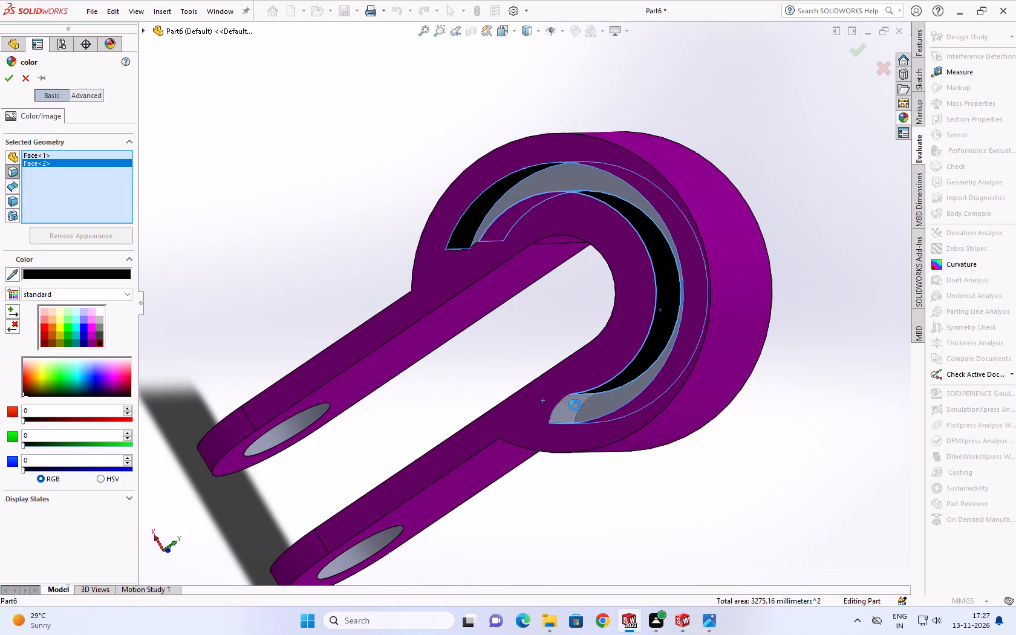
{"action": "left_click", "coordinate": [602, 400]}
{"action": "middle_click_drag", "start_coordinate": [502, 187], "coordinate": [510, 219]}
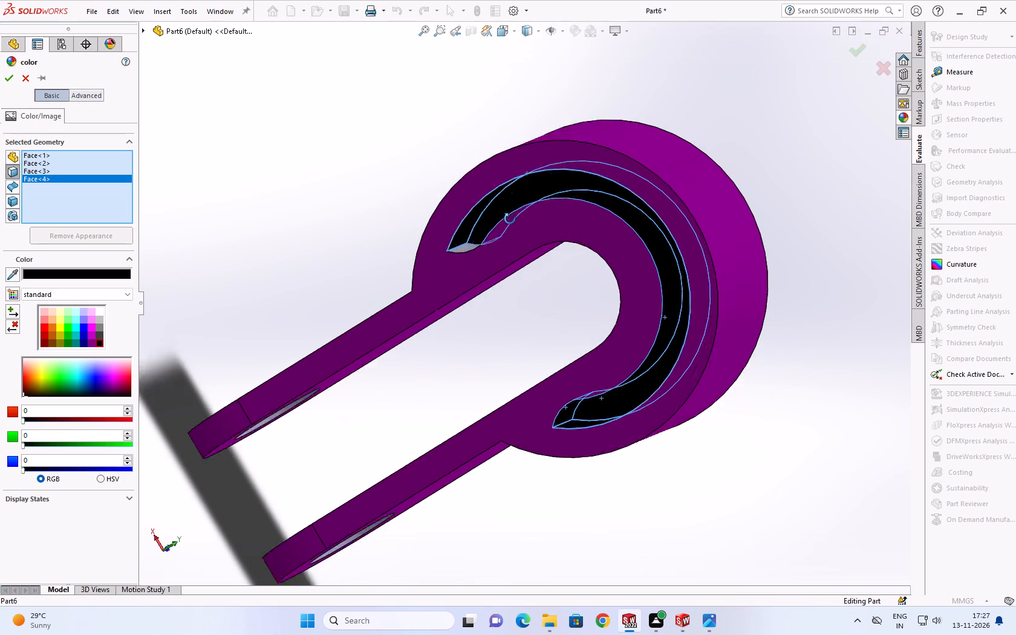
{"action": "middle_click_drag", "start_coordinate": [510, 219], "coordinate": [532, 305]}
{"action": "left_click", "coordinate": [467, 239]}
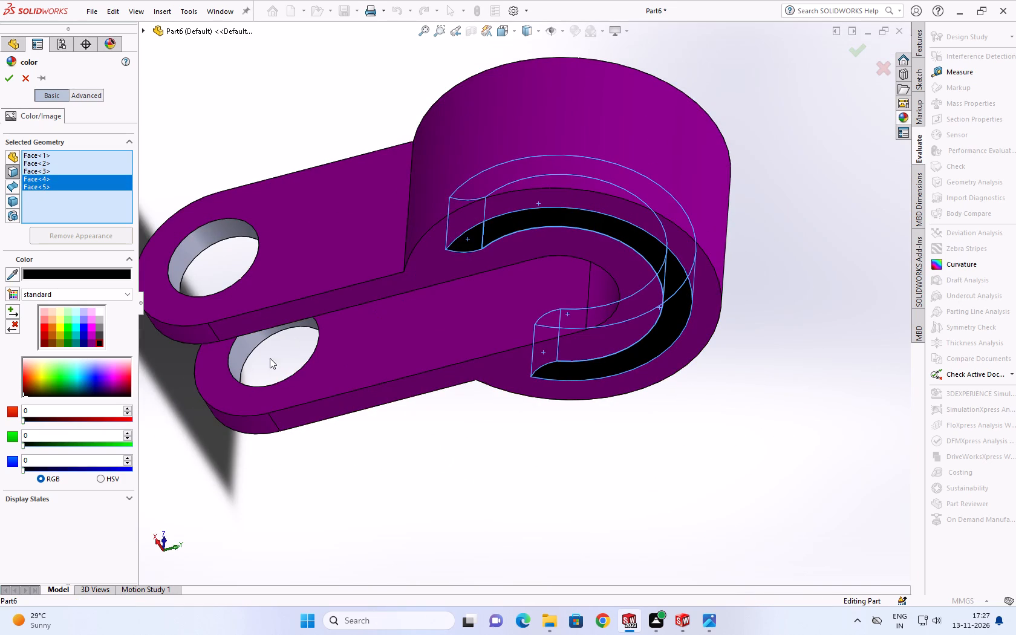
Add the bores of both leg holes to the black faces.
{"action": "left_click", "coordinate": [256, 342]}
{"action": "left_click", "coordinate": [204, 236]}
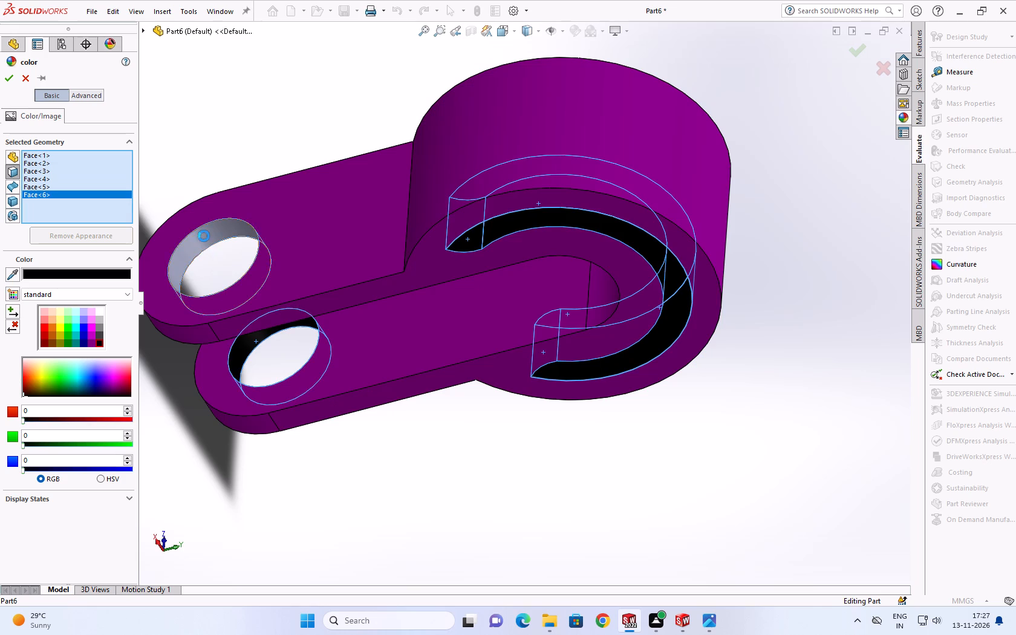
Add the outer wall, floor, inner wall and both end faces of the opposite curved slot to the black faces.
{"action": "scroll", "coordinate": [345, 137], "scroll_direction": "up", "scroll_amount": 2}
{"action": "middle_click_drag", "start_coordinate": [345, 137], "coordinate": [371, 305]}
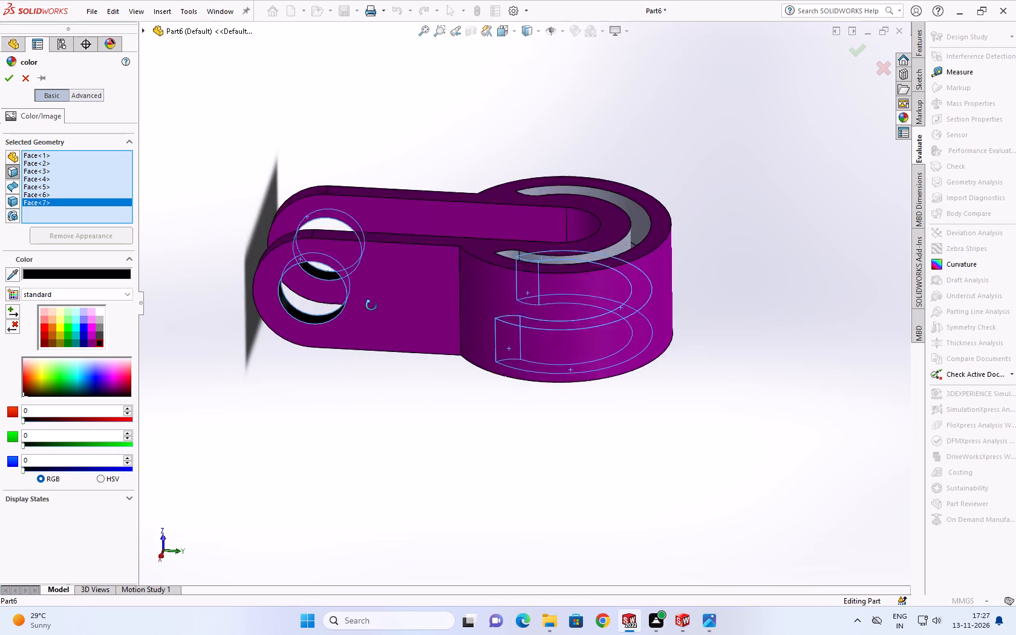
{"action": "middle_click_drag", "start_coordinate": [371, 305], "coordinate": [371, 325]}
{"action": "scroll", "coordinate": [436, 243], "scroll_direction": "up", "scroll_amount": 3}
{"action": "scroll", "coordinate": [501, 238], "scroll_direction": "down", "scroll_amount": 3}
{"action": "scroll", "coordinate": [565, 252], "scroll_direction": "down", "scroll_amount": 3}
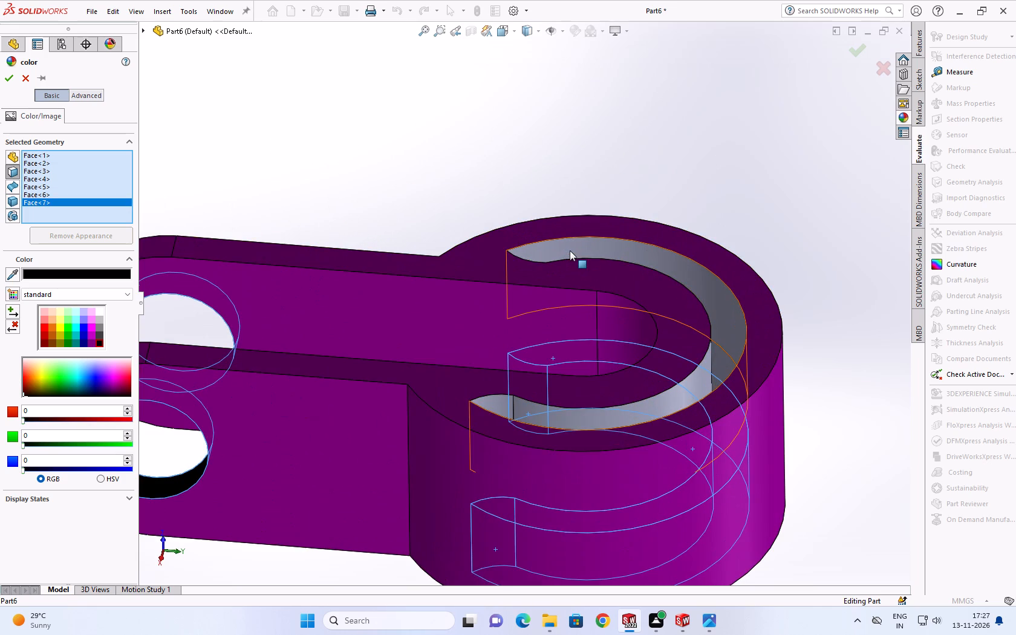
{"action": "left_click", "coordinate": [571, 250]}
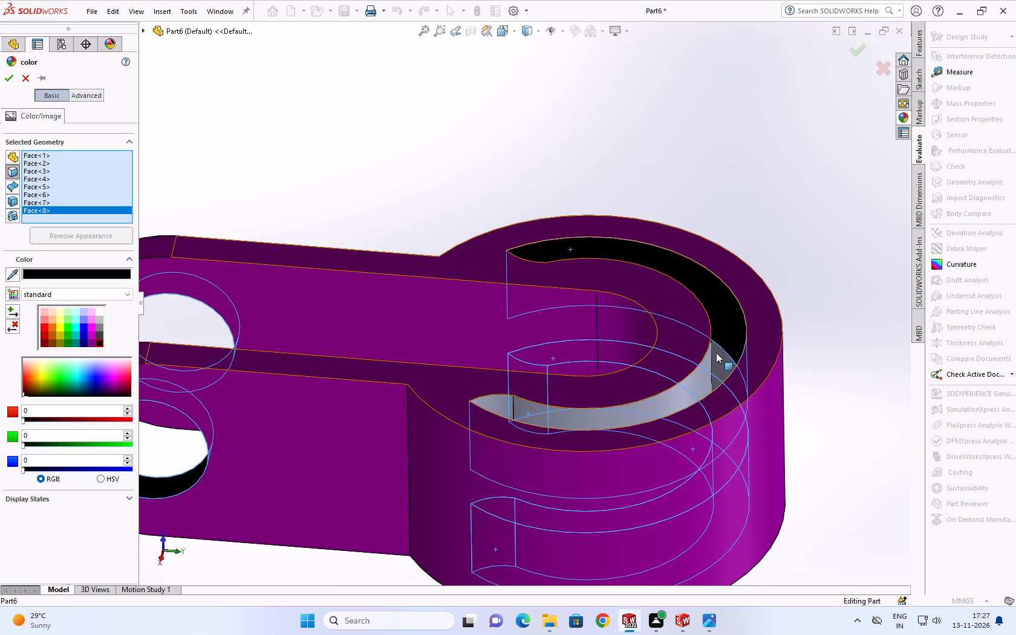
{"action": "left_click", "coordinate": [717, 353]}
{"action": "scroll", "coordinate": [707, 344], "scroll_direction": "up", "scroll_amount": 1}
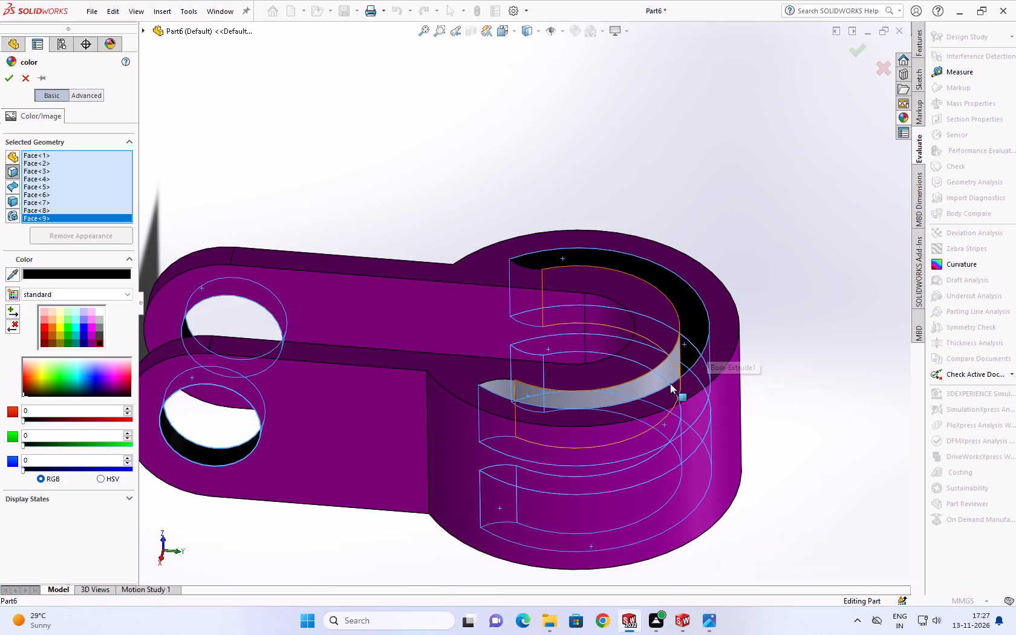
{"action": "left_click", "coordinate": [623, 393]}
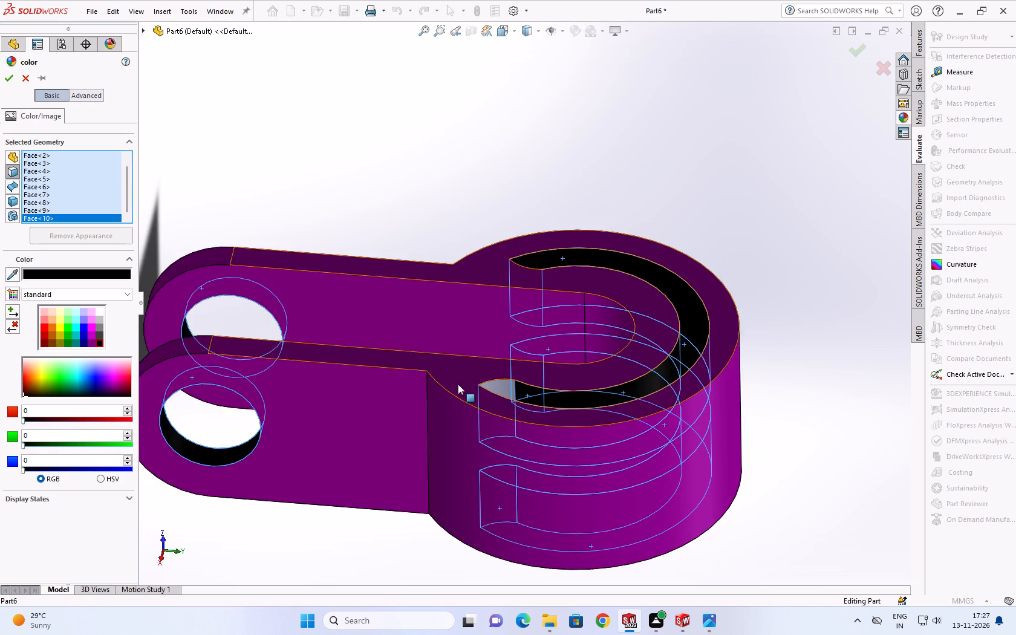
{"action": "left_click", "coordinate": [489, 383]}
{"action": "scroll", "coordinate": [565, 347], "scroll_direction": "up", "scroll_amount": 3}
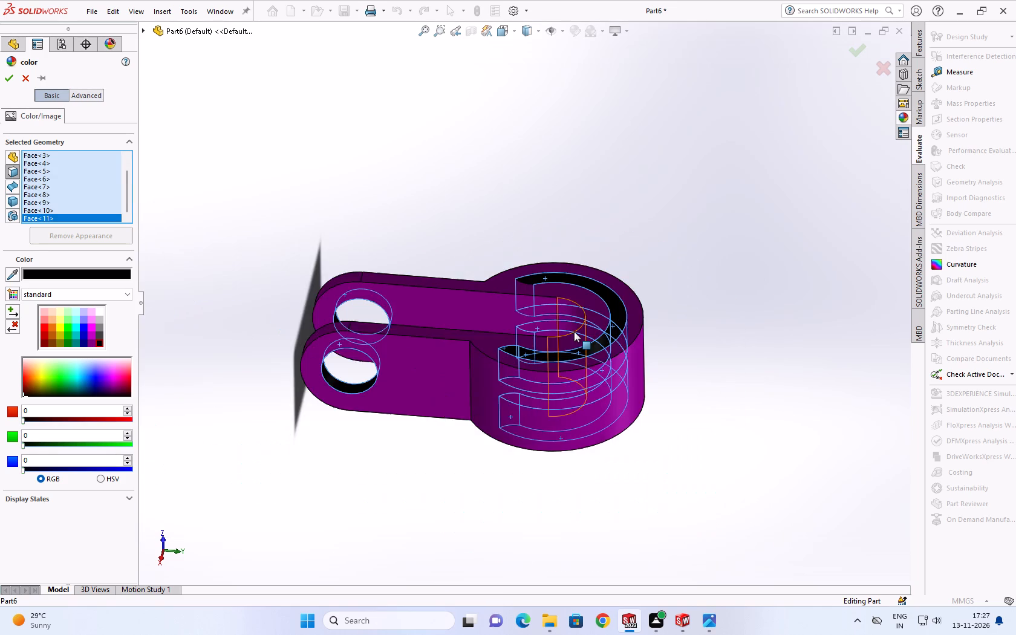
{"action": "middle_click_drag", "start_coordinate": [574, 331], "coordinate": [527, 496]}
{"action": "scroll", "coordinate": [498, 386], "scroll_direction": "down", "scroll_amount": 4}
{"action": "left_click", "coordinate": [532, 244]}
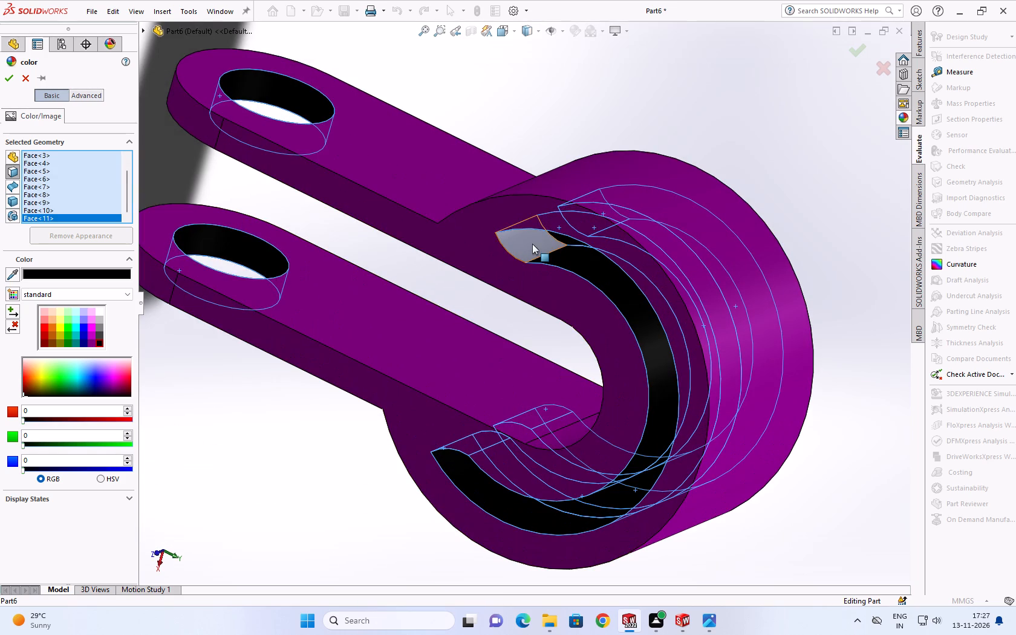
Check the selected slot and leg-hole faces around the clevis and apply the black colour to them.
{"action": "scroll", "coordinate": [582, 505], "scroll_direction": "up", "scroll_amount": 3}
{"action": "middle_click_drag", "start_coordinate": [573, 501], "coordinate": [587, 402]}
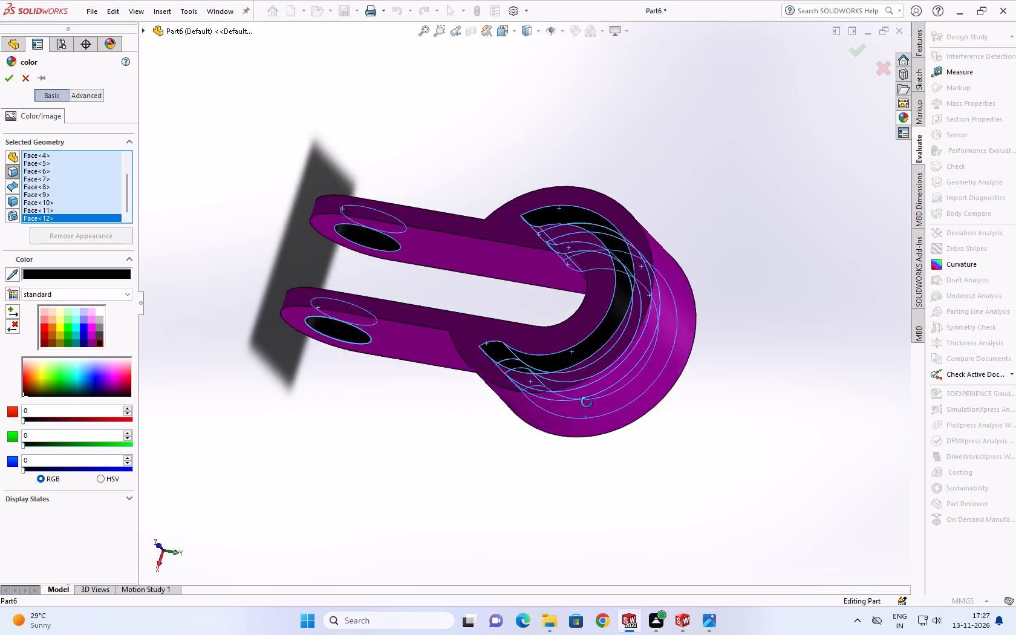
{"action": "middle_click_drag", "start_coordinate": [587, 402], "coordinate": [587, 359]}
{"action": "scroll", "coordinate": [576, 380], "scroll_direction": "down", "scroll_amount": 2}
{"action": "scroll", "coordinate": [472, 291], "scroll_direction": "down", "scroll_amount": 1}
{"action": "middle_click_drag", "start_coordinate": [472, 297], "coordinate": [491, 439]}
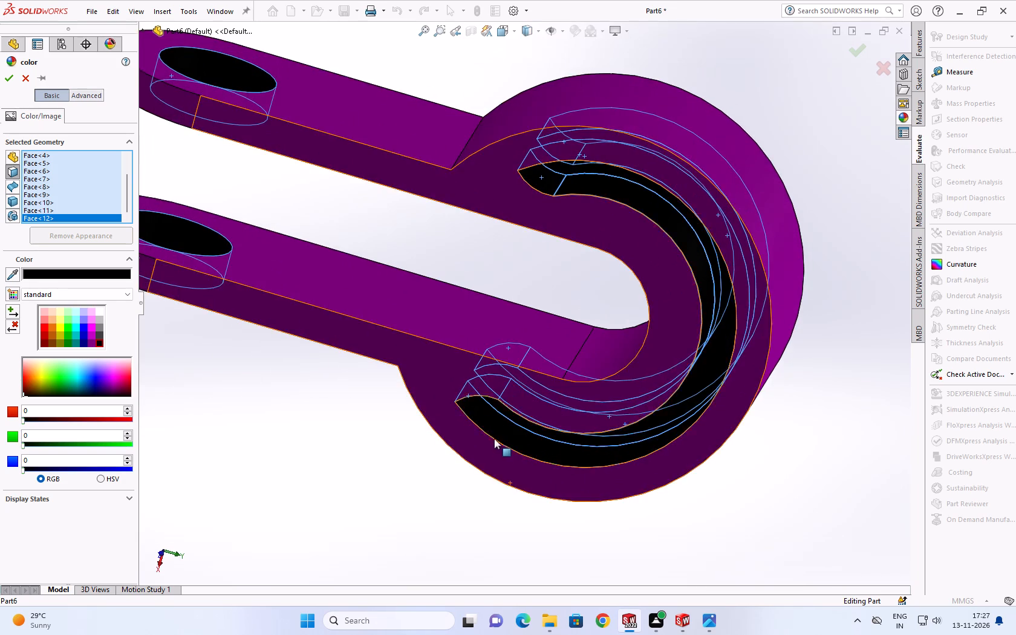
{"action": "scroll", "coordinate": [494, 437], "scroll_direction": "up", "scroll_amount": 4}
{"action": "scroll", "coordinate": [515, 374], "scroll_direction": "up", "scroll_amount": 6}
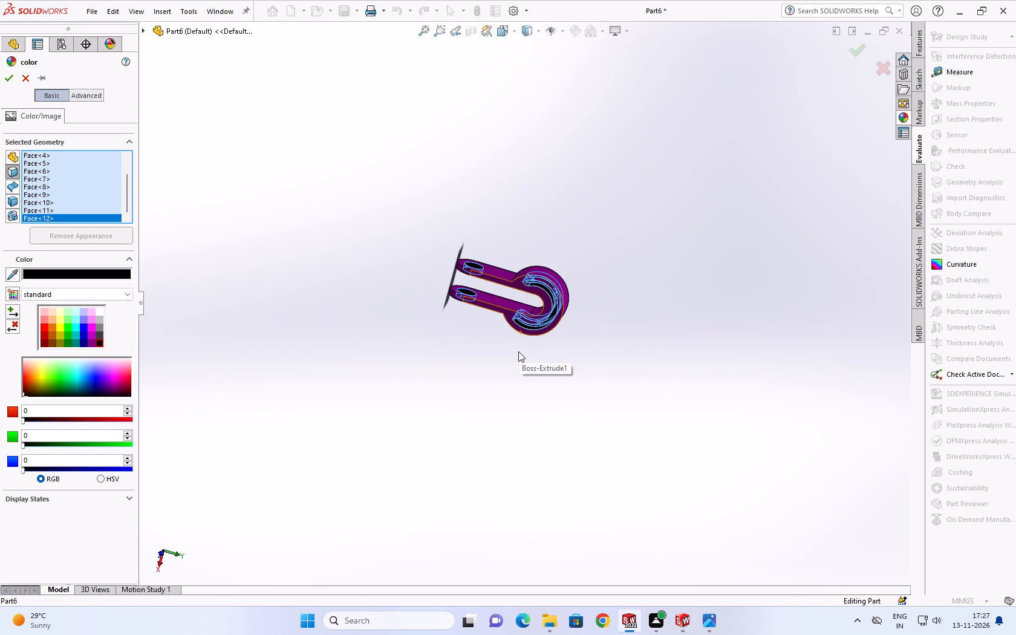
{"action": "scroll", "coordinate": [538, 331], "scroll_direction": "up", "scroll_amount": 1}
{"action": "scroll", "coordinate": [538, 256], "scroll_direction": "down", "scroll_amount": 4}
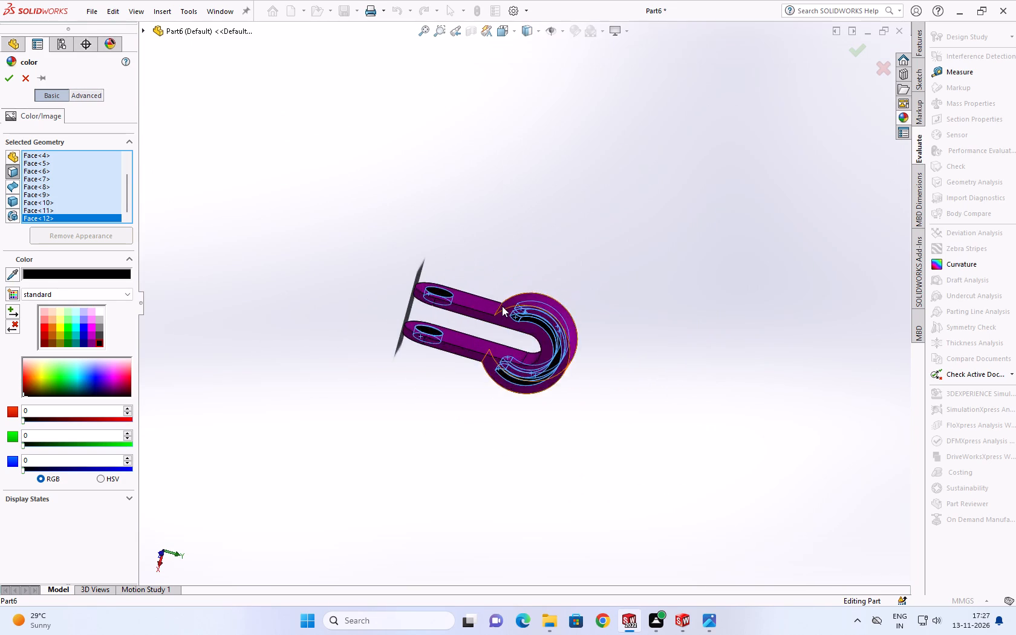
{"action": "scroll", "coordinate": [502, 306], "scroll_direction": "down", "scroll_amount": 8}
{"action": "middle_click_drag", "start_coordinate": [504, 333], "coordinate": [478, 504]}
{"action": "middle_click_drag", "start_coordinate": [445, 278], "coordinate": [445, 306]}
{"action": "scroll", "coordinate": [445, 299], "scroll_direction": "down", "scroll_amount": 1}
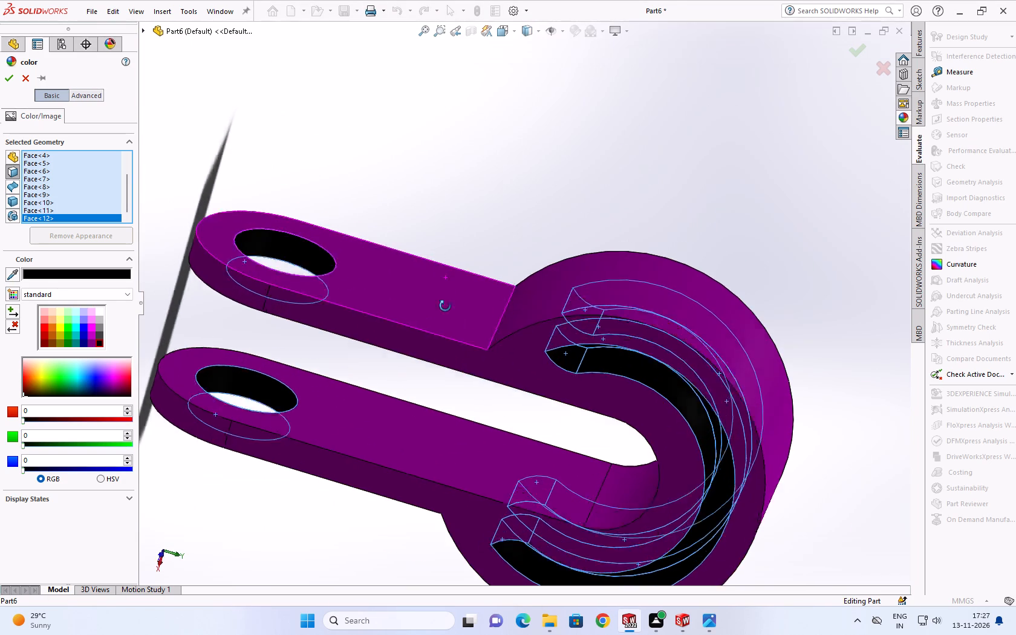
{"action": "middle_click_drag", "start_coordinate": [445, 306], "coordinate": [302, 131]}
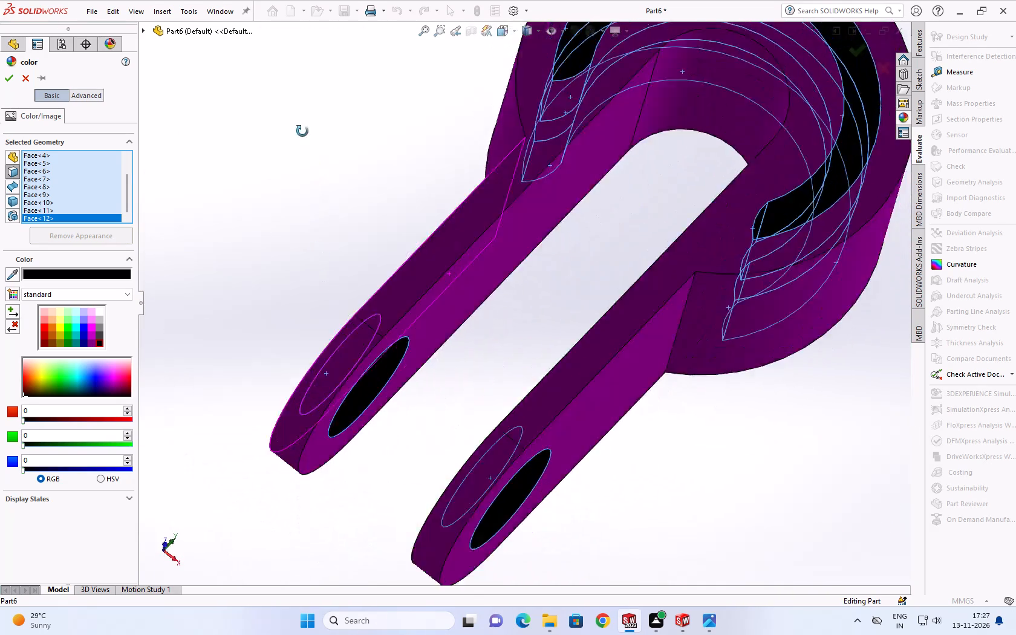
{"action": "middle_click_drag", "start_coordinate": [302, 131], "coordinate": [465, 296]}
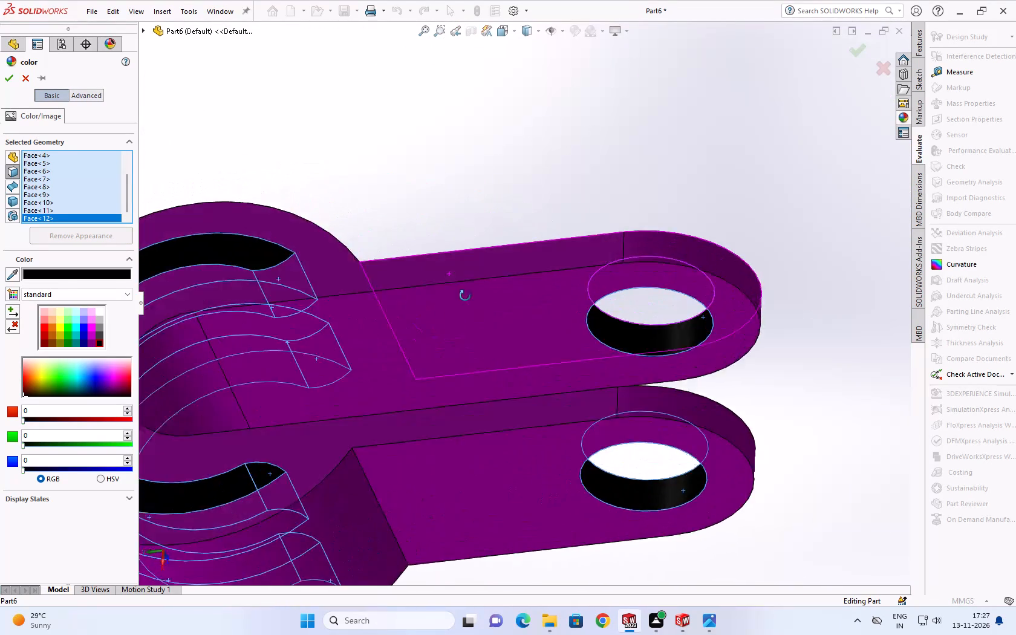
{"action": "middle_click_drag", "start_coordinate": [465, 296], "coordinate": [469, 287]}
{"action": "scroll", "coordinate": [472, 279], "scroll_direction": "up", "scroll_amount": 3}
{"action": "scroll", "coordinate": [464, 267], "scroll_direction": "down", "scroll_amount": 3}
{"action": "left_click", "coordinate": [8, 76]}
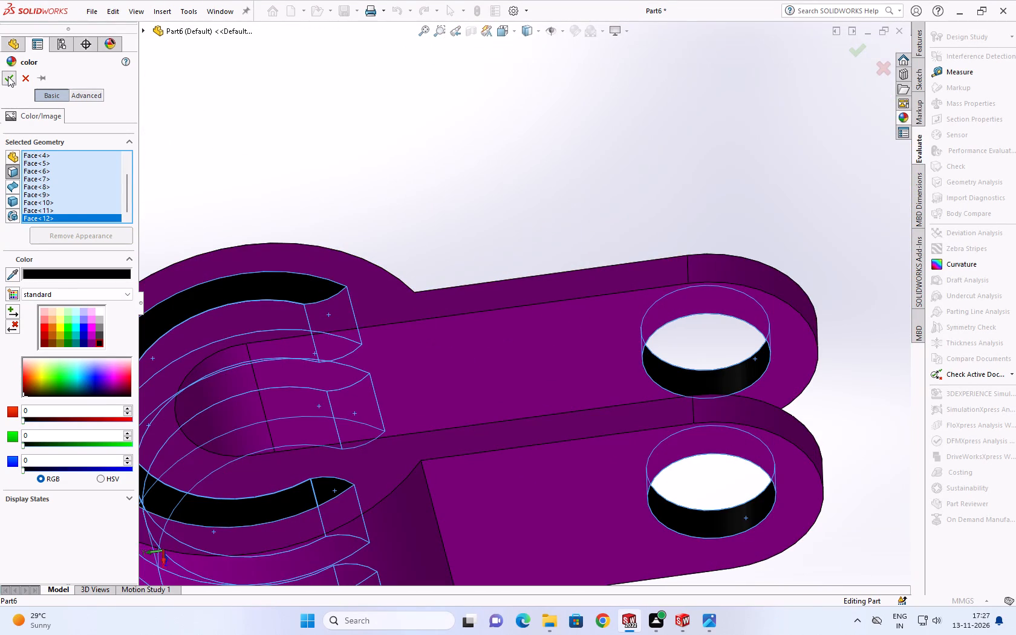
Examine the coloured clevis from several angles, including the curved slots, leg holes and round head.
{"action": "scroll", "coordinate": [275, 232], "scroll_direction": "up", "scroll_amount": 4}
{"action": "scroll", "coordinate": [281, 230], "scroll_direction": "down", "scroll_amount": 1}
{"action": "middle_click_drag", "start_coordinate": [281, 230], "coordinate": [547, 181]}
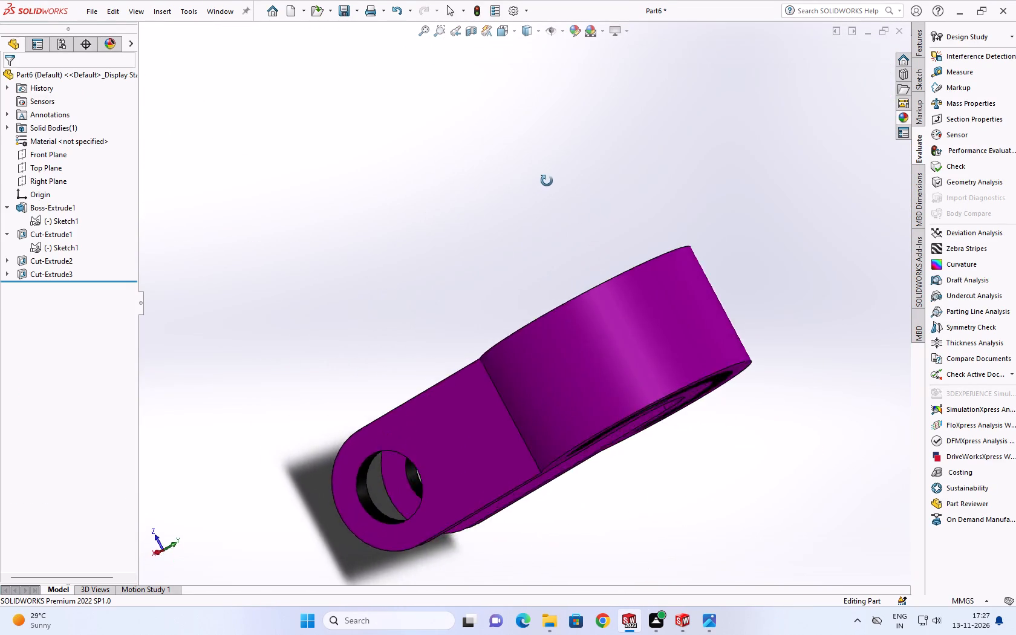
{"action": "middle_click_drag", "start_coordinate": [547, 181], "coordinate": [535, 291]}
{"action": "scroll", "coordinate": [611, 394], "scroll_direction": "up", "scroll_amount": 1}
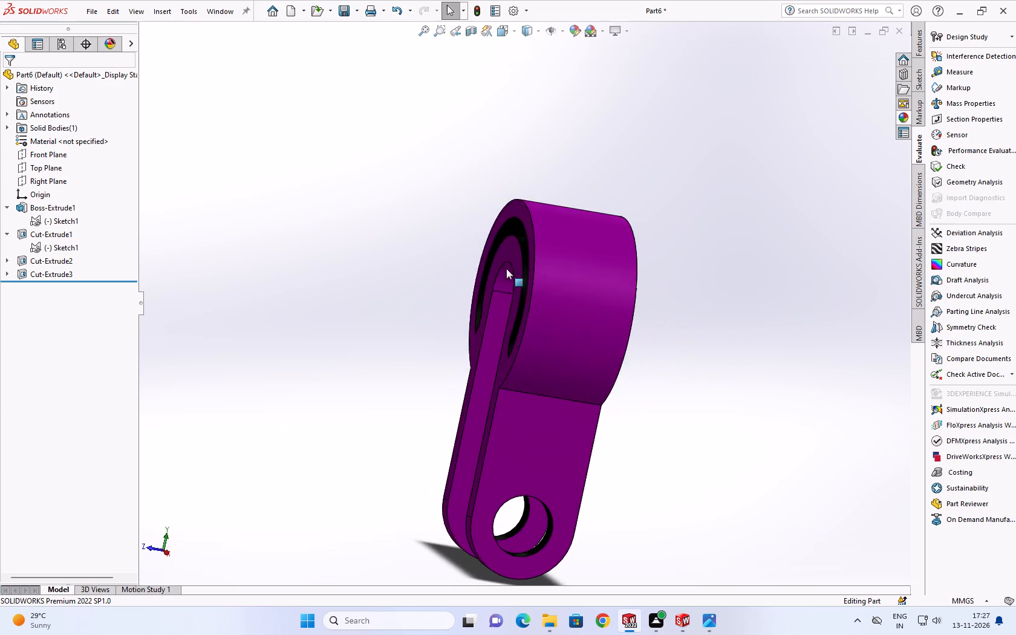
{"action": "scroll", "coordinate": [533, 308], "scroll_direction": "up", "scroll_amount": 3}
{"action": "scroll", "coordinate": [539, 311], "scroll_direction": "down", "scroll_amount": 5}
{"action": "middle_click_drag", "start_coordinate": [539, 311], "coordinate": [440, 297]}
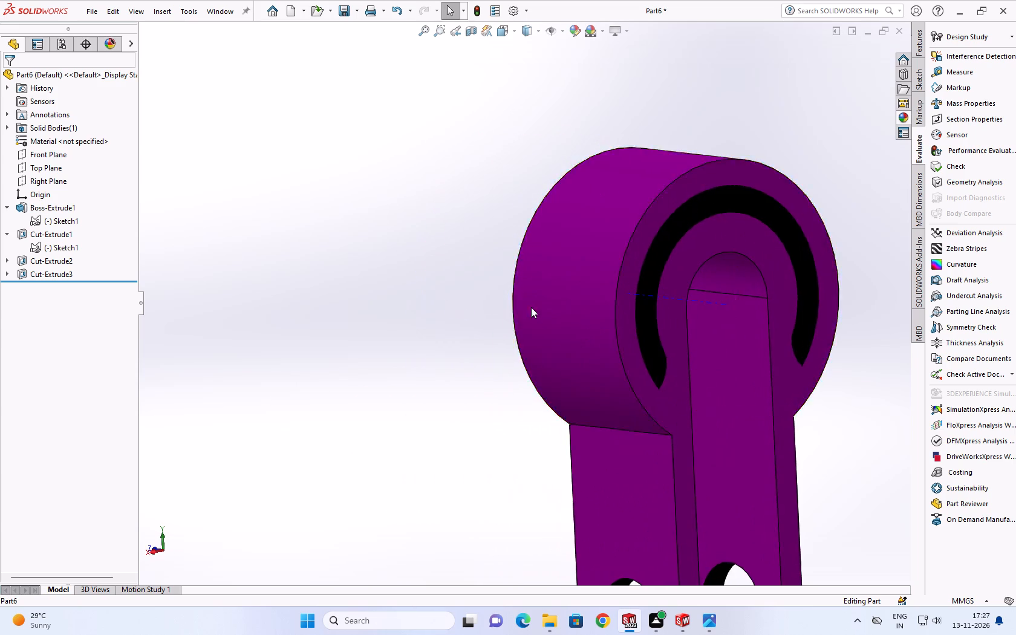
{"action": "scroll", "coordinate": [573, 302], "scroll_direction": "up", "scroll_amount": 4}
{"action": "scroll", "coordinate": [573, 302], "scroll_direction": "down", "scroll_amount": 1}
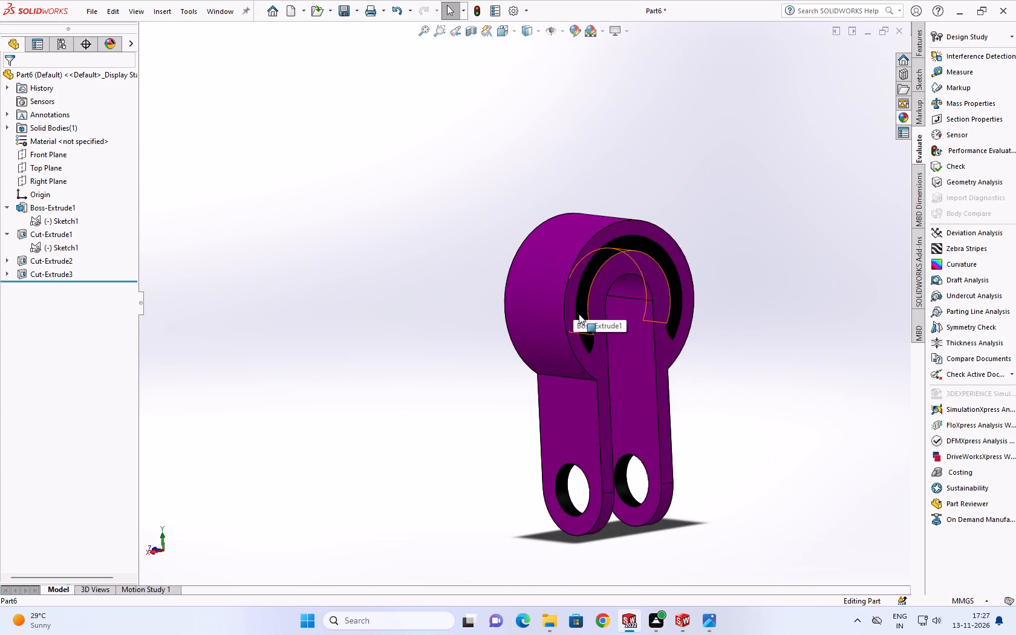
{"action": "scroll", "coordinate": [617, 363], "scroll_direction": "down", "scroll_amount": 5}
{"action": "middle_click_drag", "start_coordinate": [637, 356], "coordinate": [589, 437]}
{"action": "scroll", "coordinate": [589, 437], "scroll_direction": "up", "scroll_amount": 5}
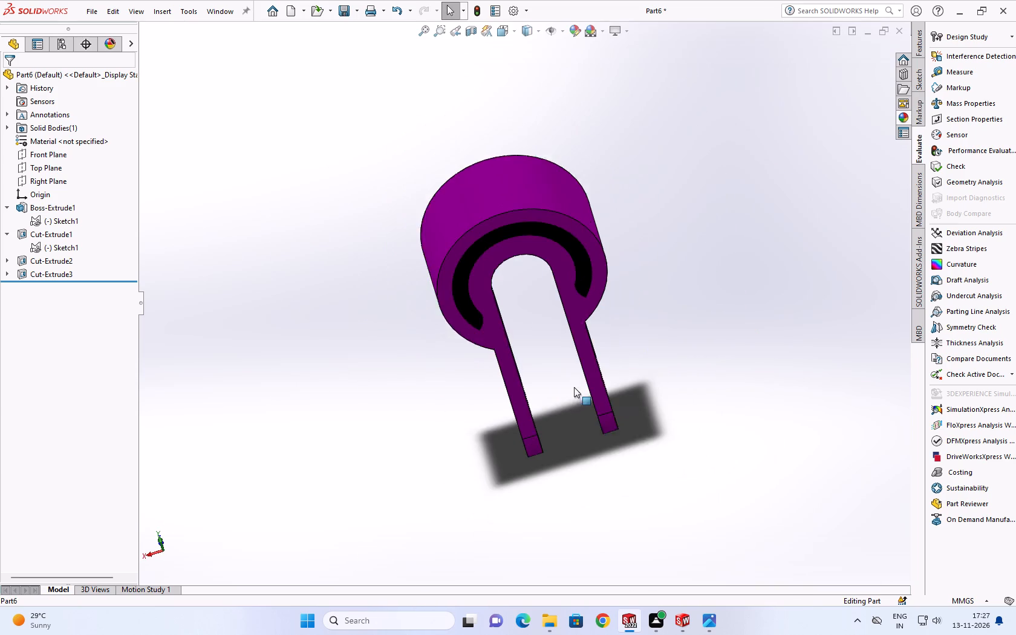
{"action": "scroll", "coordinate": [574, 387], "scroll_direction": "up", "scroll_amount": 1}
Save the part as 5 in the part 14 folder.
{"action": "left_click", "coordinate": [346, 9]}
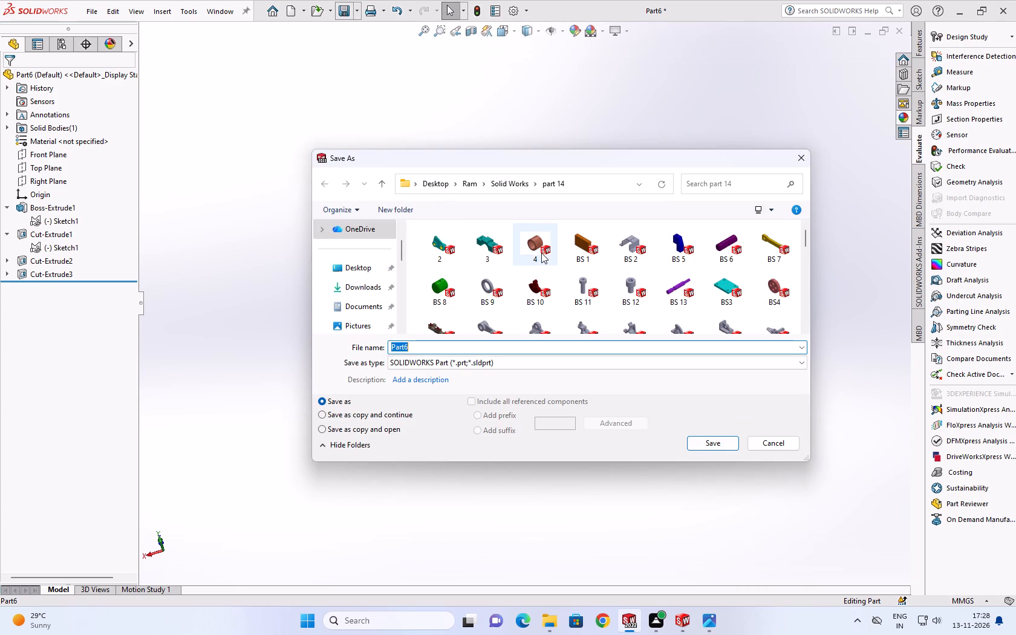
{"action": "key", "text": "5"}
{"action": "left_click", "coordinate": [717, 450]}
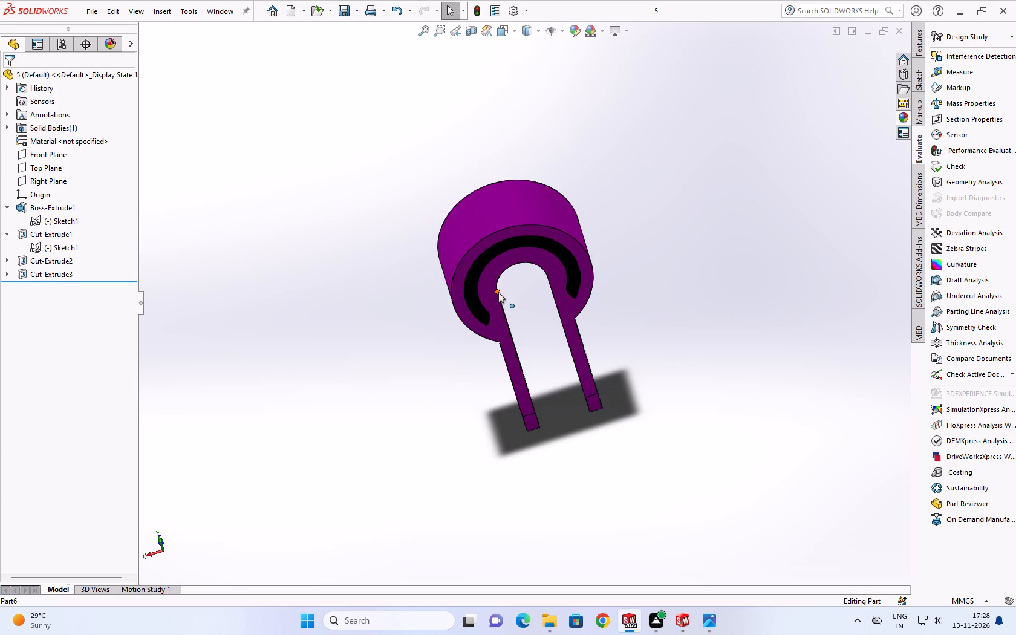
Inspect the finished clevis from all sides, covering the round head, both legs, the curved slots and the leg holes.
{"action": "scroll", "coordinate": [498, 292], "scroll_direction": "down", "scroll_amount": 7}
{"action": "scroll", "coordinate": [524, 178], "scroll_direction": "up", "scroll_amount": 1}
{"action": "middle_click_drag", "start_coordinate": [524, 178], "coordinate": [456, 276]}
{"action": "scroll", "coordinate": [486, 264], "scroll_direction": "up", "scroll_amount": 6}
{"action": "scroll", "coordinate": [623, 220], "scroll_direction": "down", "scroll_amount": 4}
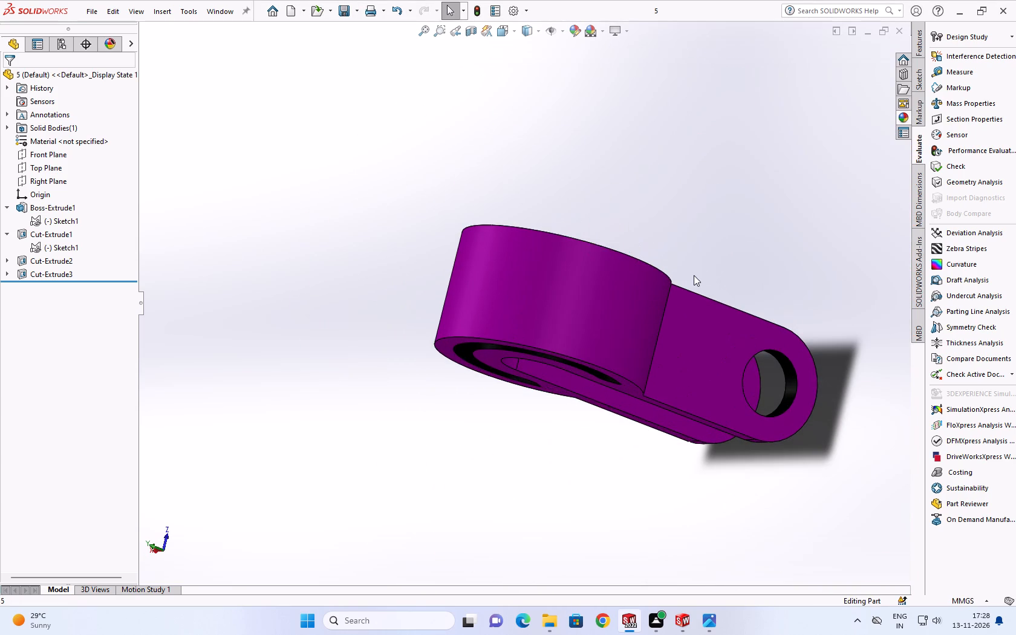
{"action": "scroll", "coordinate": [694, 275], "scroll_direction": "down", "scroll_amount": 2}
{"action": "scroll", "coordinate": [753, 309], "scroll_direction": "down", "scroll_amount": 2}
{"action": "scroll", "coordinate": [758, 315], "scroll_direction": "up", "scroll_amount": 3}
{"action": "scroll", "coordinate": [700, 345], "scroll_direction": "up", "scroll_amount": 3}
{"action": "scroll", "coordinate": [663, 330], "scroll_direction": "down", "scroll_amount": 2}
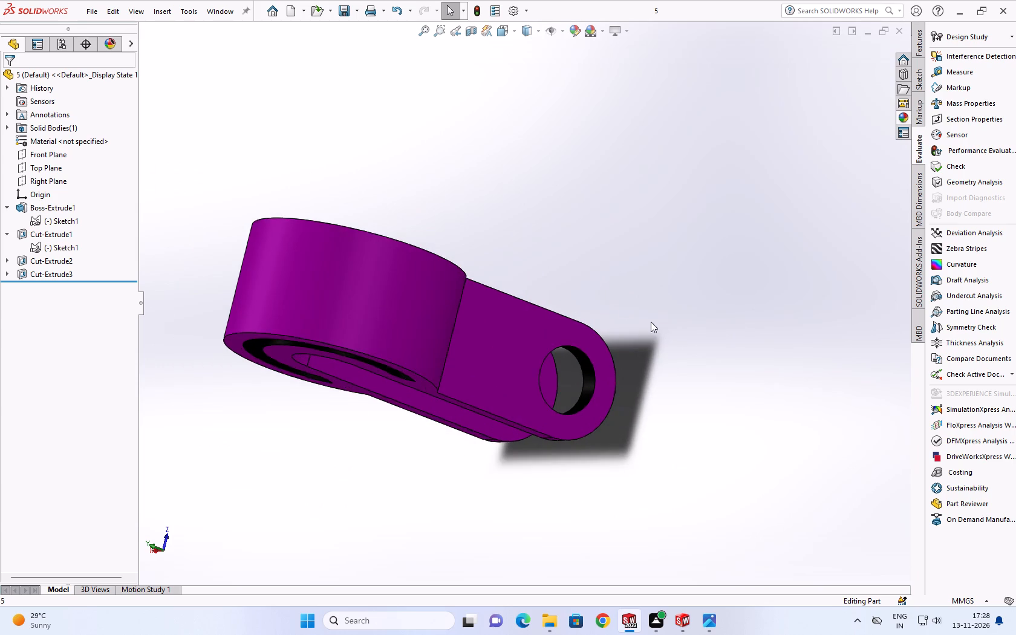
{"action": "scroll", "coordinate": [619, 311], "scroll_direction": "down", "scroll_amount": 2}
{"action": "middle_click_drag", "start_coordinate": [609, 362], "coordinate": [871, 464]}
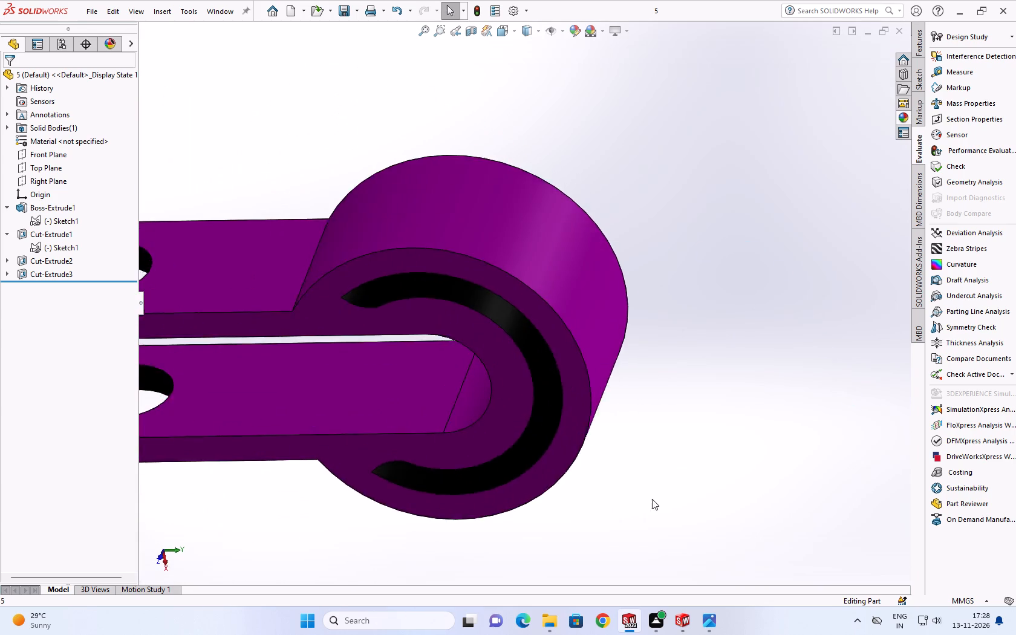
{"action": "scroll", "coordinate": [650, 498], "scroll_direction": "up", "scroll_amount": 5}
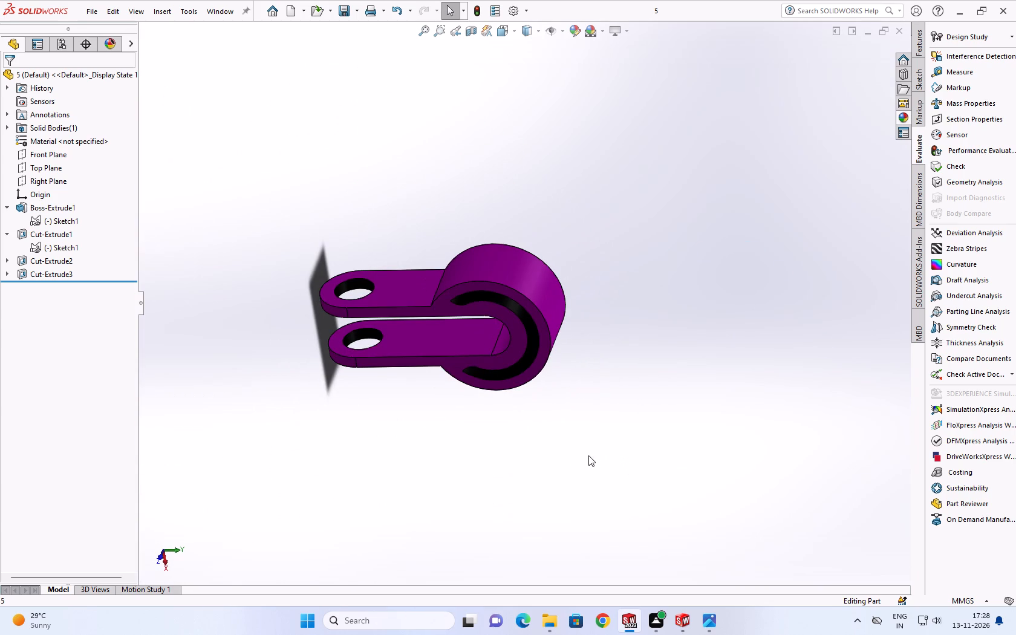
{"action": "scroll", "coordinate": [523, 348], "scroll_direction": "down", "scroll_amount": 3}
{"action": "scroll", "coordinate": [399, 281], "scroll_direction": "up", "scroll_amount": 3}
{"action": "scroll", "coordinate": [399, 279], "scroll_direction": "down", "scroll_amount": 5}
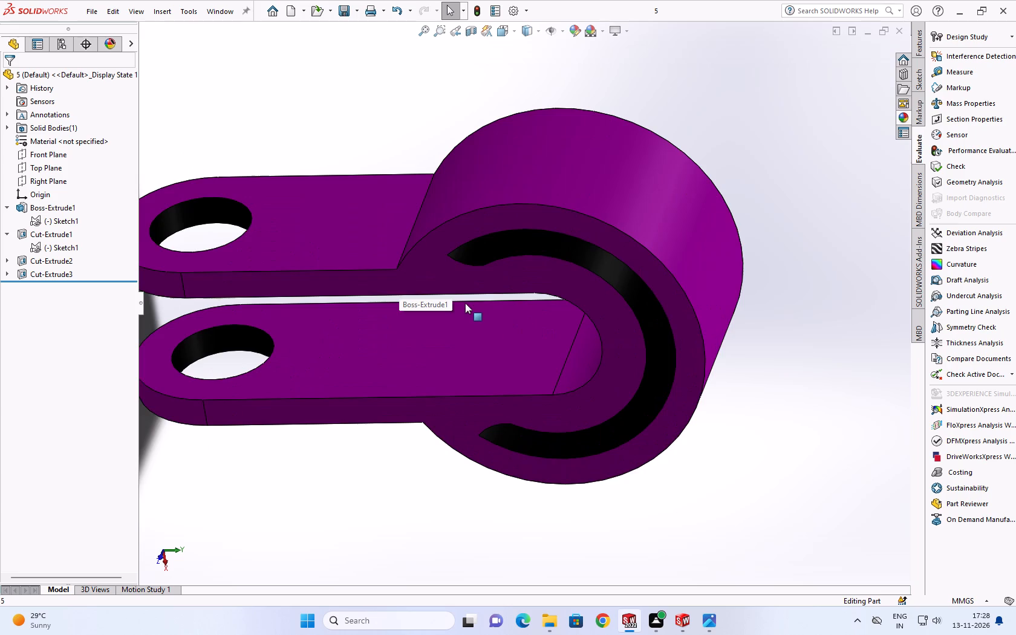
{"action": "scroll", "coordinate": [465, 303], "scroll_direction": "down", "scroll_amount": 1}
{"action": "scroll", "coordinate": [465, 303], "scroll_direction": "up", "scroll_amount": 5}
{"action": "scroll", "coordinate": [465, 303], "scroll_direction": "down", "scroll_amount": 2}
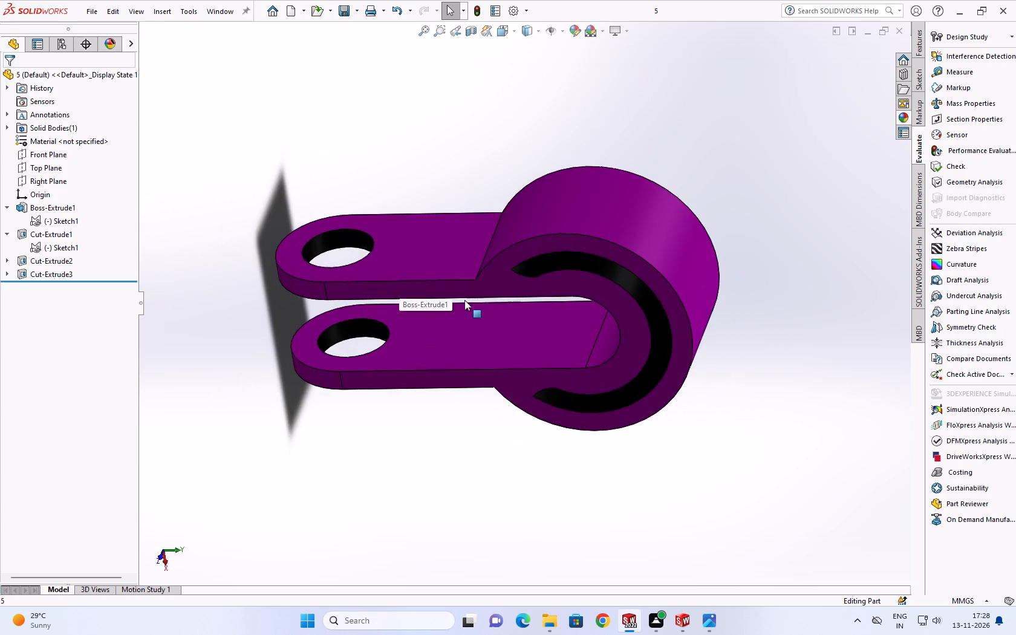
{"action": "middle_click_drag", "start_coordinate": [464, 299], "coordinate": [493, 199]}
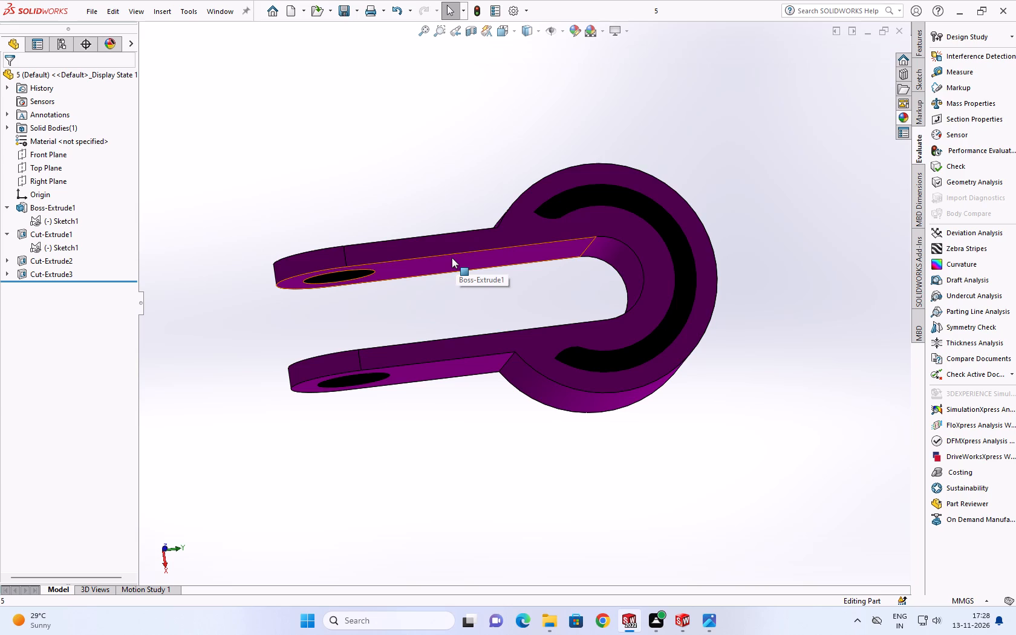
{"action": "scroll", "coordinate": [452, 247], "scroll_direction": "up", "scroll_amount": 4}
{"action": "middle_click_drag", "start_coordinate": [588, 215], "coordinate": [692, 284]}
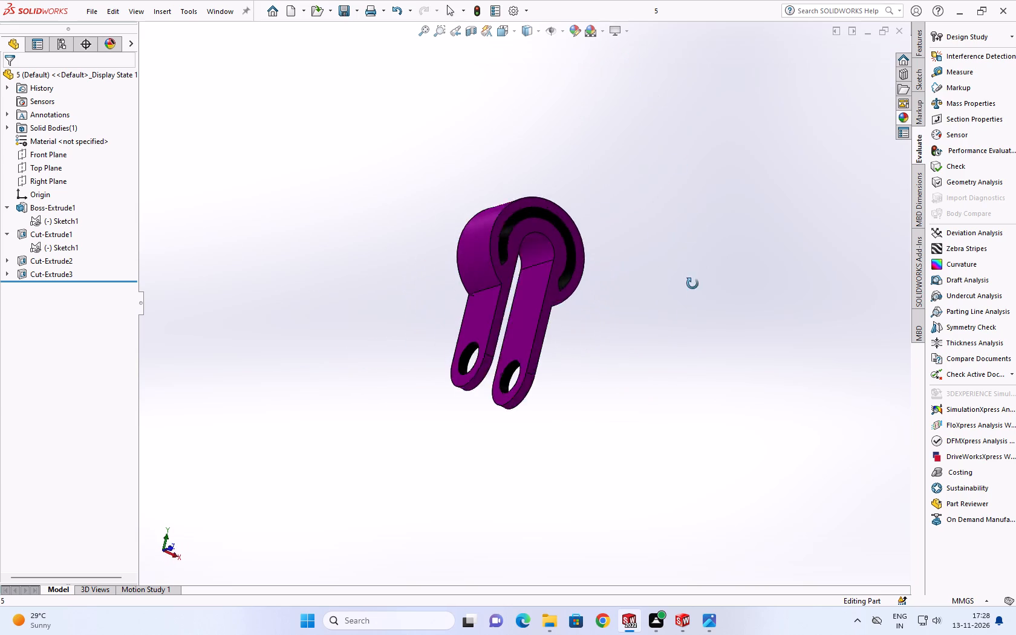
{"action": "middle_click_drag", "start_coordinate": [692, 284], "coordinate": [691, 301]}
{"action": "scroll", "coordinate": [415, 257], "scroll_direction": "down", "scroll_amount": 4}
{"action": "scroll", "coordinate": [538, 270], "scroll_direction": "down", "scroll_amount": 1}
{"action": "scroll", "coordinate": [567, 259], "scroll_direction": "up", "scroll_amount": 1}
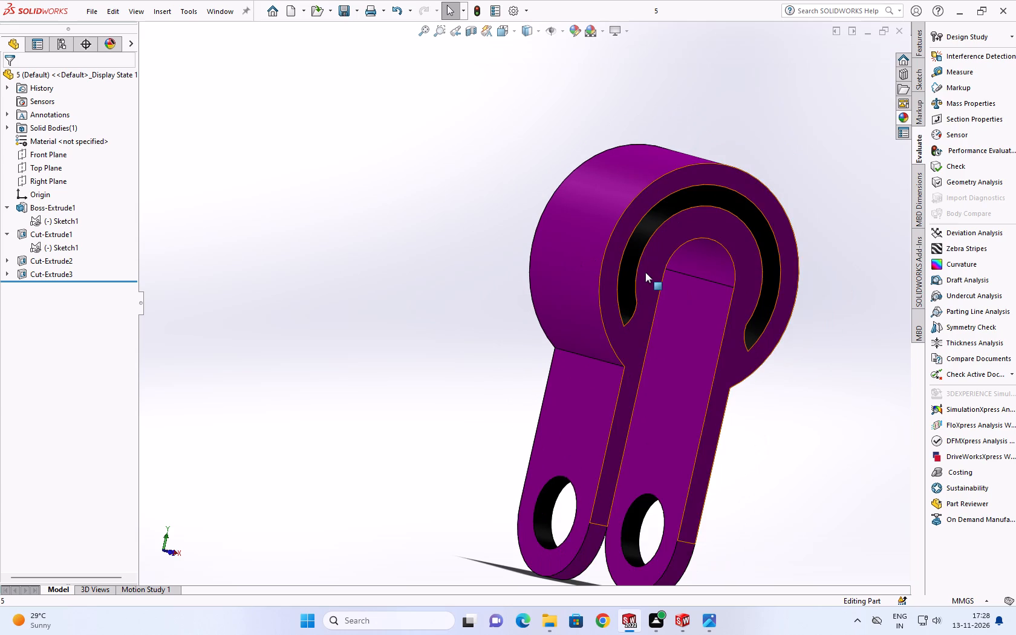
{"action": "scroll", "coordinate": [639, 276], "scroll_direction": "up", "scroll_amount": 2}
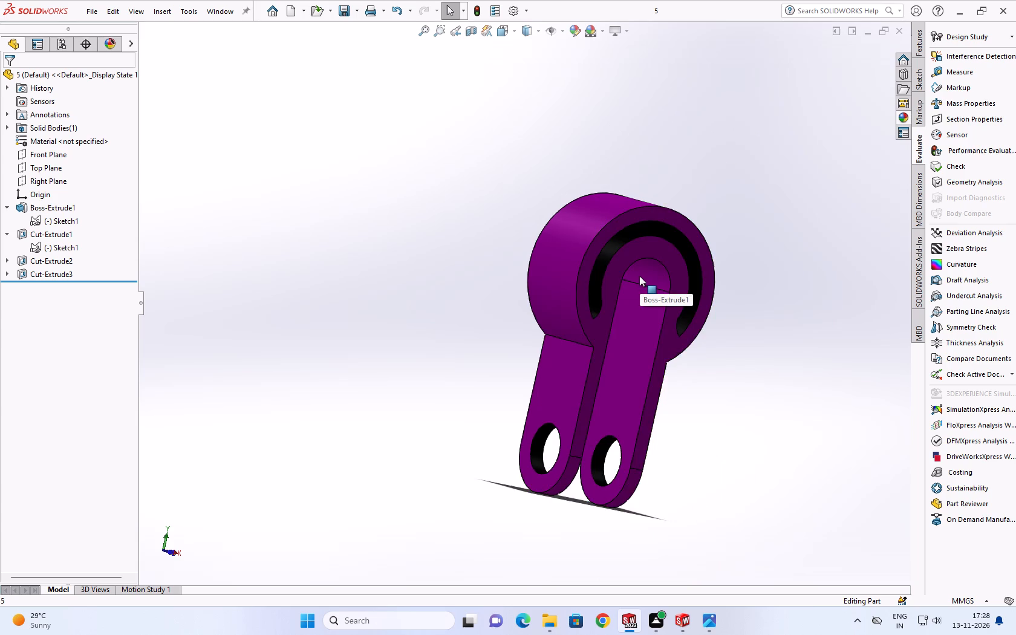
{"action": "scroll", "coordinate": [639, 276], "scroll_direction": "down", "scroll_amount": 3}
{"action": "middle_click_drag", "start_coordinate": [637, 279], "coordinate": [498, 155]}
{"action": "middle_click_drag", "start_coordinate": [487, 152], "coordinate": [475, 152]}
{"action": "scroll", "coordinate": [588, 238], "scroll_direction": "up", "scroll_amount": 3}
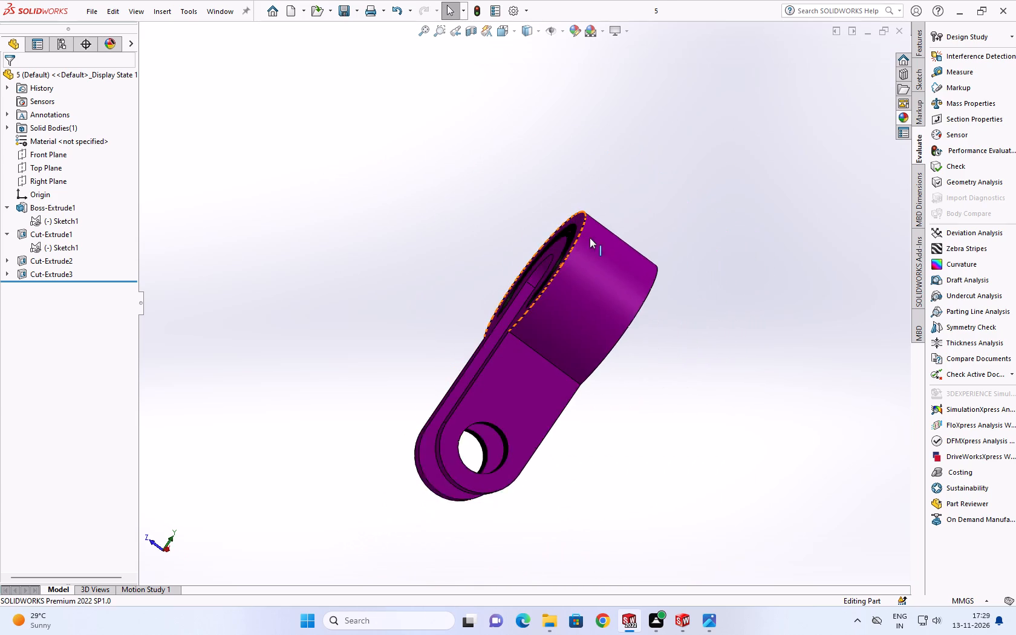
{"action": "scroll", "coordinate": [603, 239], "scroll_direction": "down", "scroll_amount": 1}
{"action": "middle_click_drag", "start_coordinate": [591, 277], "coordinate": [690, 374]}
{"action": "scroll", "coordinate": [591, 277], "scroll_direction": "down", "scroll_amount": 1}
{"action": "scroll", "coordinate": [458, 369], "scroll_direction": "up", "scroll_amount": 5}
{"action": "scroll", "coordinate": [474, 351], "scroll_direction": "down", "scroll_amount": 3}
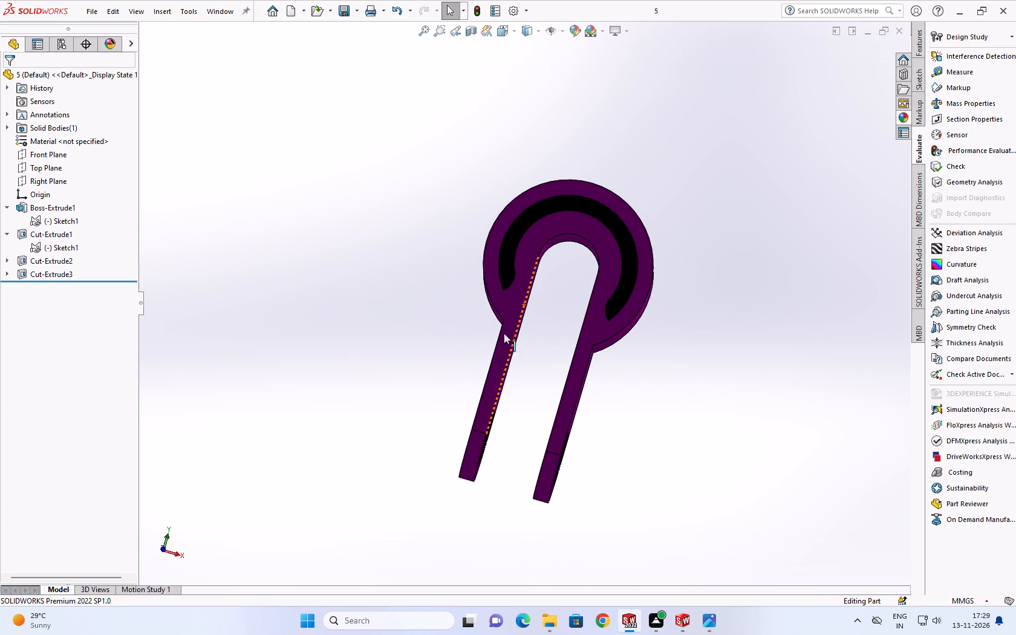
{"action": "scroll", "coordinate": [550, 313], "scroll_direction": "down", "scroll_amount": 2}
{"action": "scroll", "coordinate": [599, 285], "scroll_direction": "down", "scroll_amount": 3}
{"action": "middle_click_drag", "start_coordinate": [640, 282], "coordinate": [431, 114]}
{"action": "scroll", "coordinate": [519, 207], "scroll_direction": "up", "scroll_amount": 4}
{"action": "middle_click_drag", "start_coordinate": [588, 205], "coordinate": [443, 73]}
{"action": "scroll", "coordinate": [443, 73], "scroll_direction": "up", "scroll_amount": 3}
{"action": "middle_click_drag", "start_coordinate": [718, 307], "coordinate": [447, 246]}
{"action": "scroll", "coordinate": [656, 280], "scroll_direction": "down", "scroll_amount": 1}
{"action": "scroll", "coordinate": [668, 331], "scroll_direction": "up", "scroll_amount": 4}
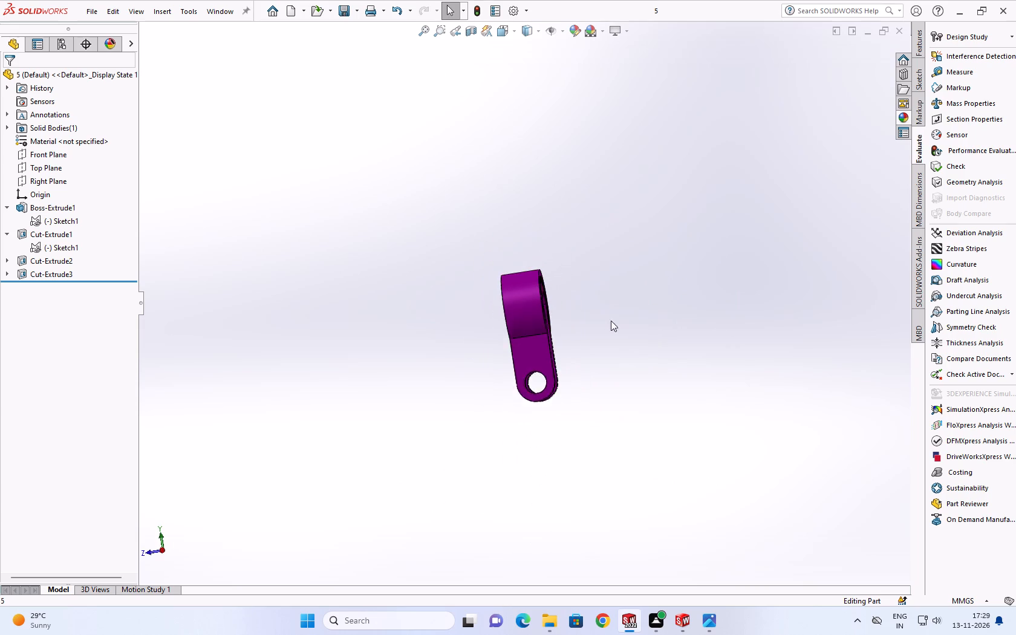
{"action": "scroll", "coordinate": [625, 309], "scroll_direction": "down", "scroll_amount": 3}
{"action": "middle_click_drag", "start_coordinate": [605, 306], "coordinate": [396, 336]}
{"action": "scroll", "coordinate": [576, 311], "scroll_direction": "down", "scroll_amount": 1}
{"action": "scroll", "coordinate": [581, 331], "scroll_direction": "up", "scroll_amount": 2}
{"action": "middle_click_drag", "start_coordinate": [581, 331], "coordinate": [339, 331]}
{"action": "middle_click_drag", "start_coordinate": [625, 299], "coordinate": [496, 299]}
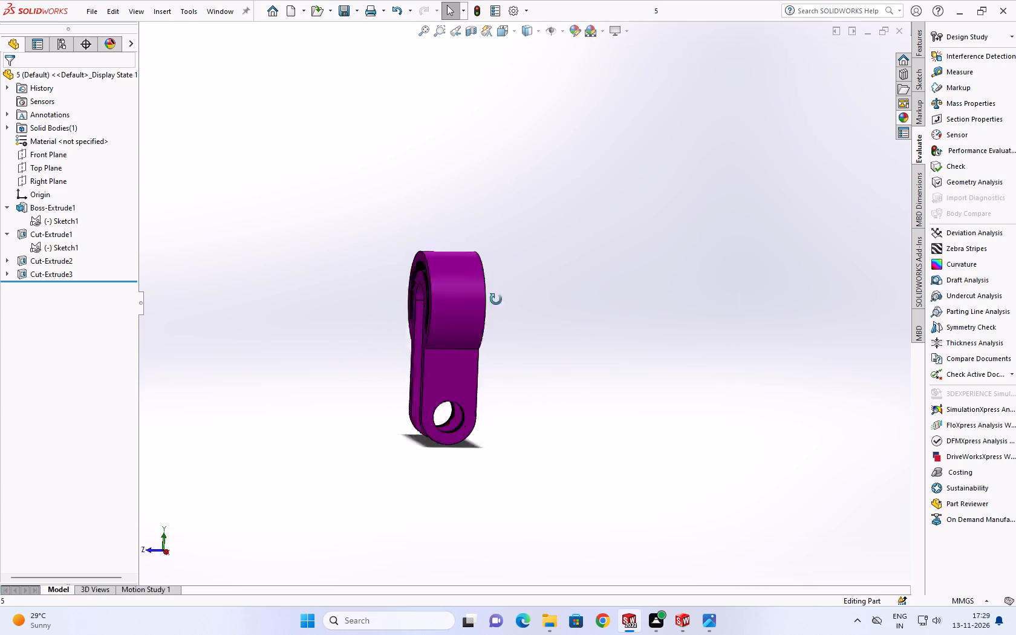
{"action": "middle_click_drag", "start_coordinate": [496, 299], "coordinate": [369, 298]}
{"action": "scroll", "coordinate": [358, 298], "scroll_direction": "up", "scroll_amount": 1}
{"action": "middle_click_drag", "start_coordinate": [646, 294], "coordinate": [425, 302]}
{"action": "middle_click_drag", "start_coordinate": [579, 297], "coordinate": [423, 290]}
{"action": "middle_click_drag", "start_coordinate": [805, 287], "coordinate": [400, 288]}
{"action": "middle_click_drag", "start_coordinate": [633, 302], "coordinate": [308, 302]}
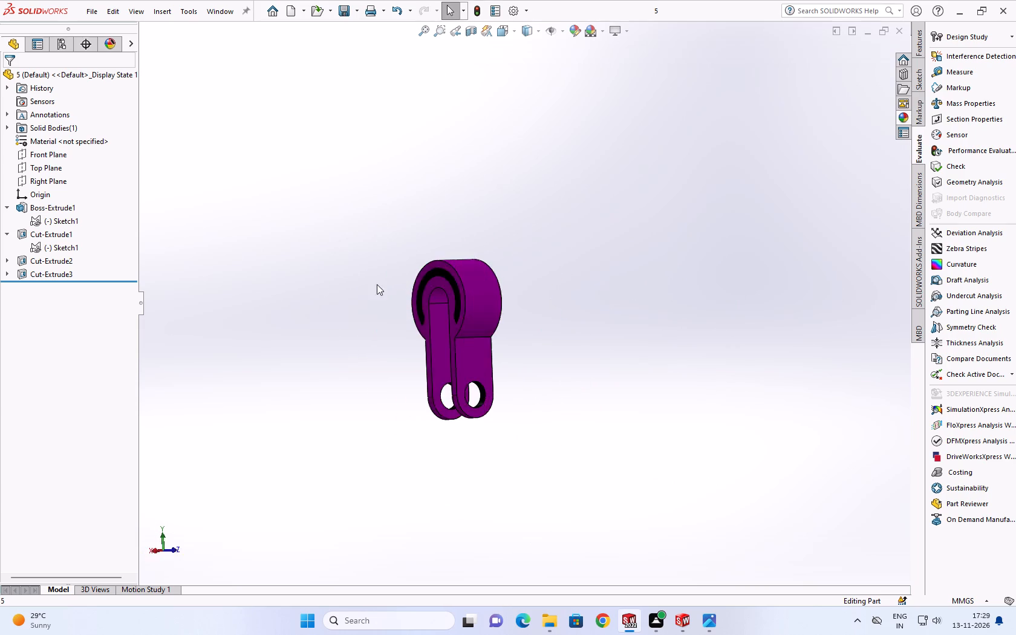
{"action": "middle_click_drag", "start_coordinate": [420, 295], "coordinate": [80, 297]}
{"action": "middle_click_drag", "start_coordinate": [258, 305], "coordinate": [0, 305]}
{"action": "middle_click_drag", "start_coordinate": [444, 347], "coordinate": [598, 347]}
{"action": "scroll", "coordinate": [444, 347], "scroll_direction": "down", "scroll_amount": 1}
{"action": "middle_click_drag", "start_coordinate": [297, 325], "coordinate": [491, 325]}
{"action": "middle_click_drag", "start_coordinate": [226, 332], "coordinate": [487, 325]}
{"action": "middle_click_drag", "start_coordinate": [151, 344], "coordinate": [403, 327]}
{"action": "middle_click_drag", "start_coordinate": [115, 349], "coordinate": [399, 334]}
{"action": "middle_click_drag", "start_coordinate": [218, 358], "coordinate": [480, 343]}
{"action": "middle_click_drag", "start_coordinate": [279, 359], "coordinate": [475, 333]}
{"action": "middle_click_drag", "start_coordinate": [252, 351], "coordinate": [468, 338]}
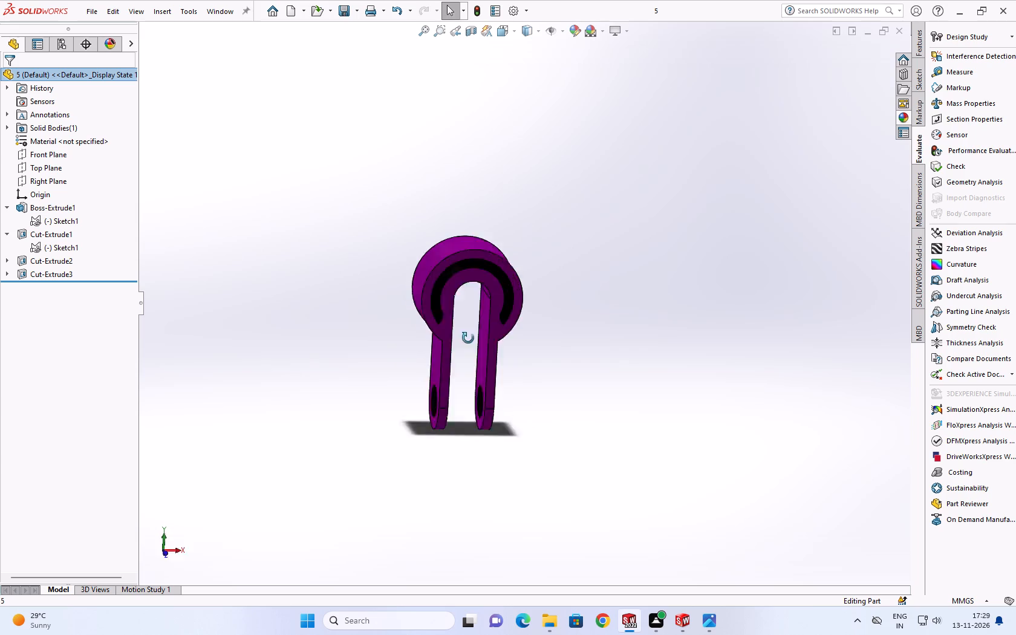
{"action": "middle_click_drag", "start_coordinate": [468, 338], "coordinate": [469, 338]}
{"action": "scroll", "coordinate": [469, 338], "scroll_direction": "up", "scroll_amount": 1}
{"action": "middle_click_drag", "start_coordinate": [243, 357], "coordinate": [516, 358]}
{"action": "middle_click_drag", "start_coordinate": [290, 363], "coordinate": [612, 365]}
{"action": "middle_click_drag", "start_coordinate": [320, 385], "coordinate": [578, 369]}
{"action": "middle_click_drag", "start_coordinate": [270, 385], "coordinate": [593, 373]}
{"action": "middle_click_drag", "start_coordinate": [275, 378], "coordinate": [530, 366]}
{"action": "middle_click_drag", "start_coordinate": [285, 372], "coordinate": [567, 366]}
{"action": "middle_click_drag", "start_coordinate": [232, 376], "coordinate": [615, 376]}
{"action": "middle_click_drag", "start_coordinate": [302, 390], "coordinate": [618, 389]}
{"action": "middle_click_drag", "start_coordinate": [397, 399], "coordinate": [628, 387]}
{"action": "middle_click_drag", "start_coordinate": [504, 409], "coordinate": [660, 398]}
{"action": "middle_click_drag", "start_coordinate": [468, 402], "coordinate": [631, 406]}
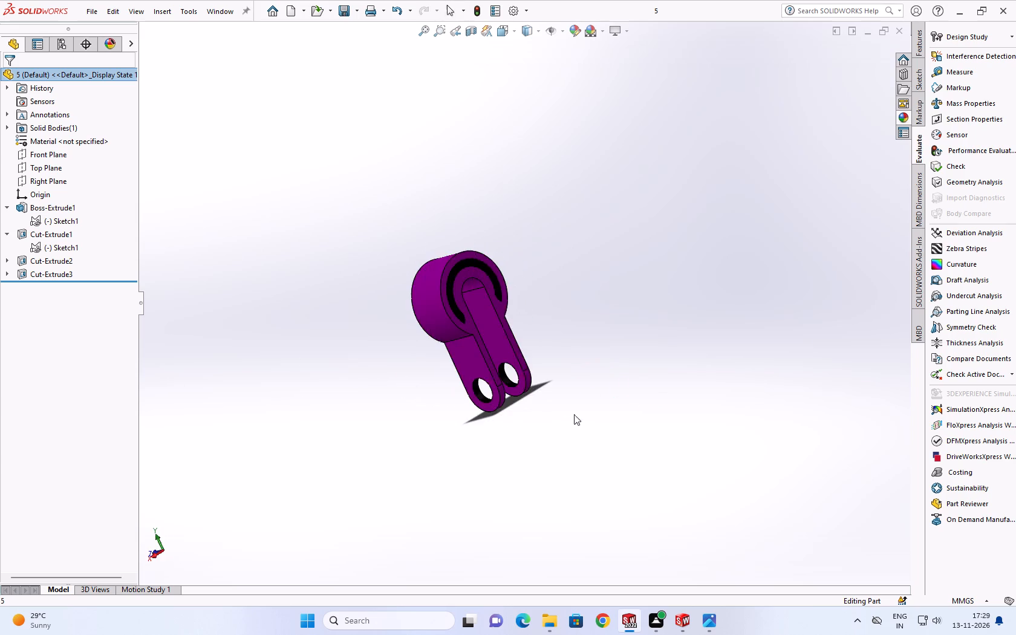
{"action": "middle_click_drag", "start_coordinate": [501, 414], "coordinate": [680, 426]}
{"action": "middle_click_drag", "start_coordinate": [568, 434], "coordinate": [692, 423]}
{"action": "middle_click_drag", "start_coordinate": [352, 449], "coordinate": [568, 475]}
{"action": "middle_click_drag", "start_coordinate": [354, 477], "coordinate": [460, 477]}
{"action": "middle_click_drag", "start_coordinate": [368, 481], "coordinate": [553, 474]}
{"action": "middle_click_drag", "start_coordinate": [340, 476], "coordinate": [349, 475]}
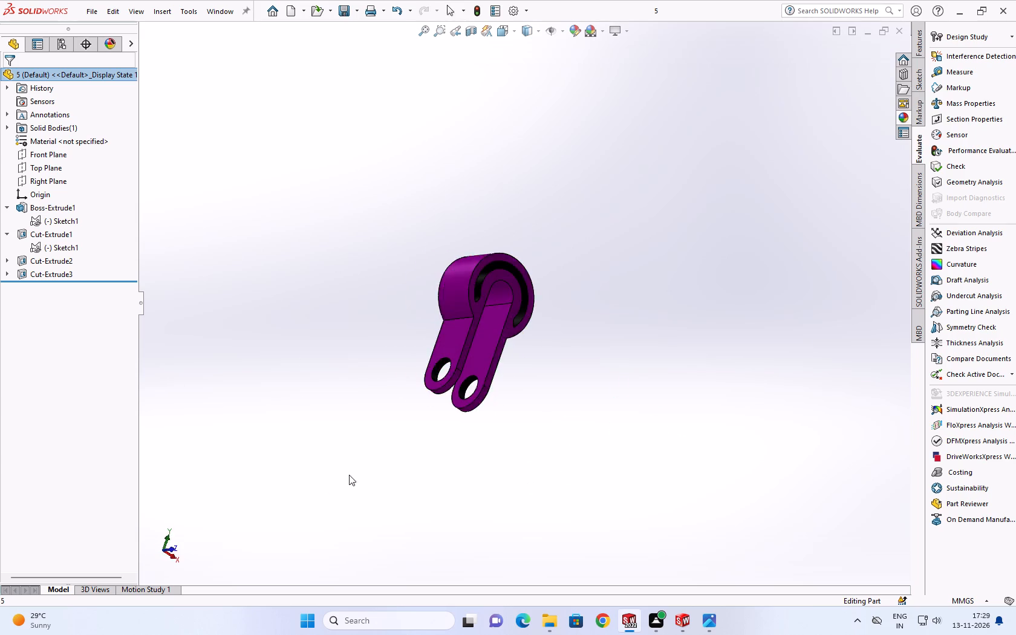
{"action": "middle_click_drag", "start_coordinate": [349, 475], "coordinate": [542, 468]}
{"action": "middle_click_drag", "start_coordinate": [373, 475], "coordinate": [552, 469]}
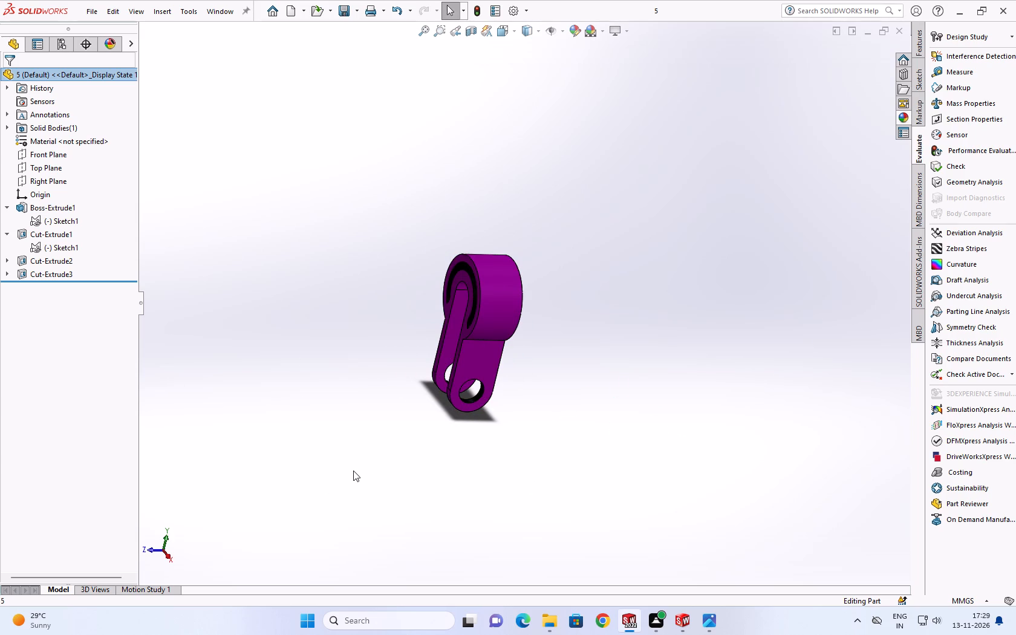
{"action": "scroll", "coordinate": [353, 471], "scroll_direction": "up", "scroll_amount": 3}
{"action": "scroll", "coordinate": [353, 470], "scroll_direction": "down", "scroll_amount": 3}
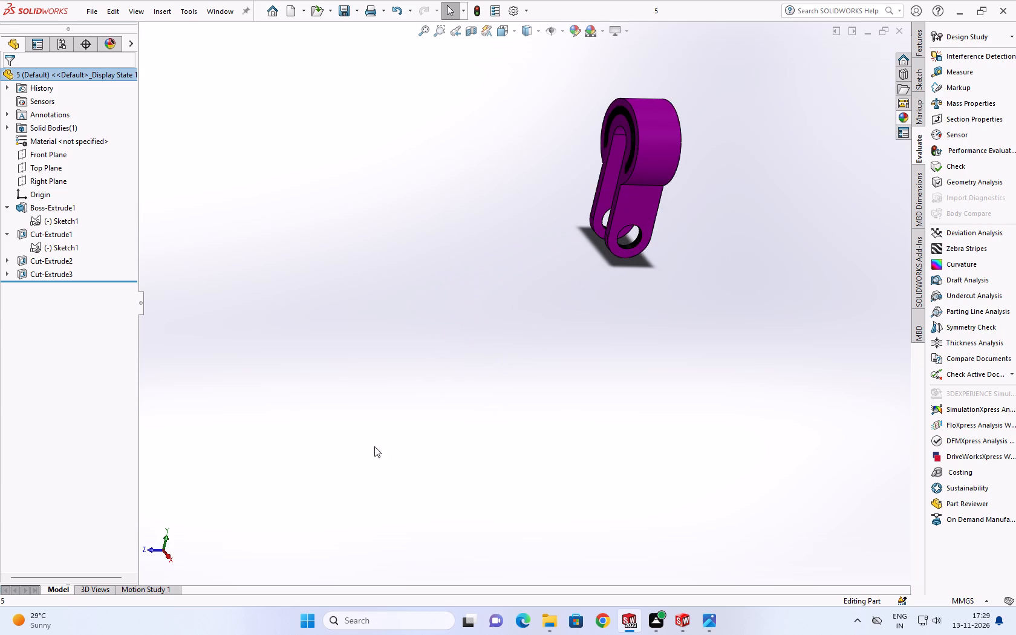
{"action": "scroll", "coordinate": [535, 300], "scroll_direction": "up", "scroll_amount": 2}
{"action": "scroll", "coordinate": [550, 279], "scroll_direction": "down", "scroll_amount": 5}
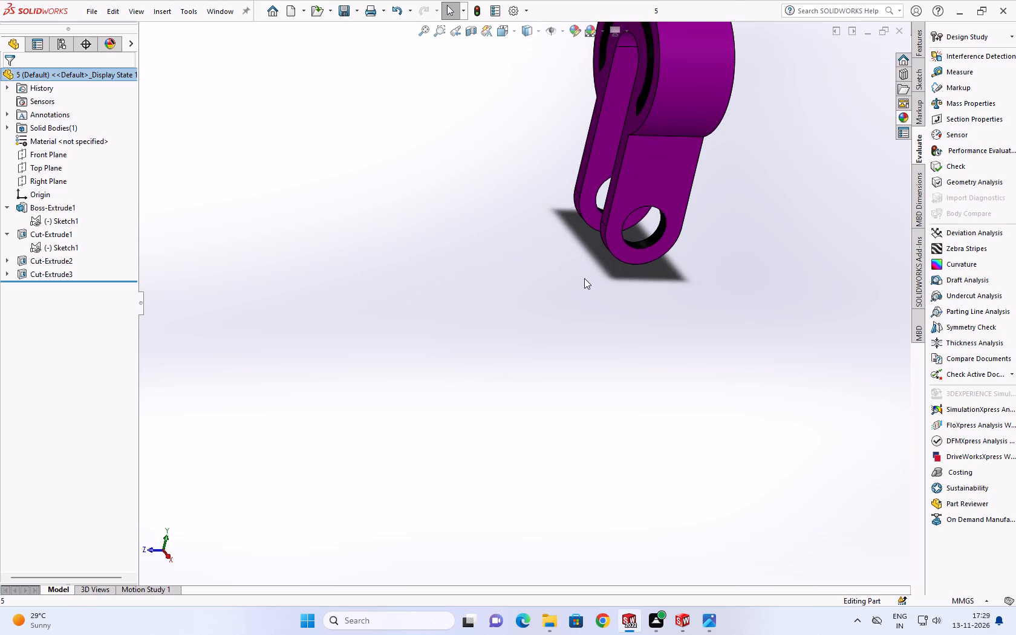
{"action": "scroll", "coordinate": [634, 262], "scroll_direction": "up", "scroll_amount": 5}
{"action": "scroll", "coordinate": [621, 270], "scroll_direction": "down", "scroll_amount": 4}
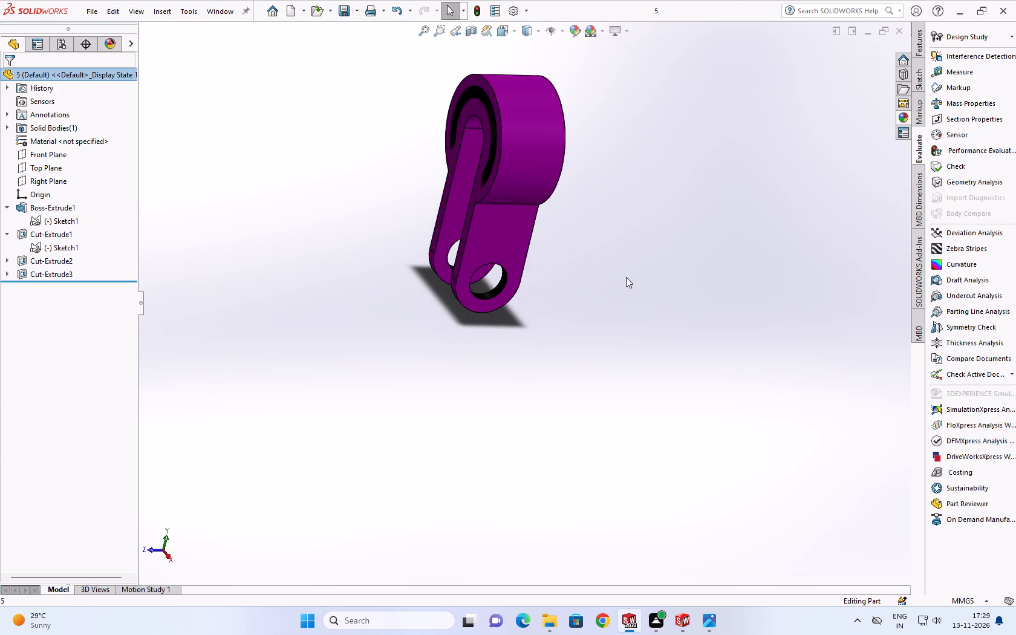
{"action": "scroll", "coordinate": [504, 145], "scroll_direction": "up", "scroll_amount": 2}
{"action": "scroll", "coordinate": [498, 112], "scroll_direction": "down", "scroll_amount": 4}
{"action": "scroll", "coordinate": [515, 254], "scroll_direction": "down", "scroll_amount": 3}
Examine the clevis from several angles, focusing on the curved slots in the round head, the legs and their holes.
{"action": "middle_click_drag", "start_coordinate": [517, 281], "coordinate": [597, 330]}
{"action": "scroll", "coordinate": [447, 391], "scroll_direction": "up", "scroll_amount": 5}
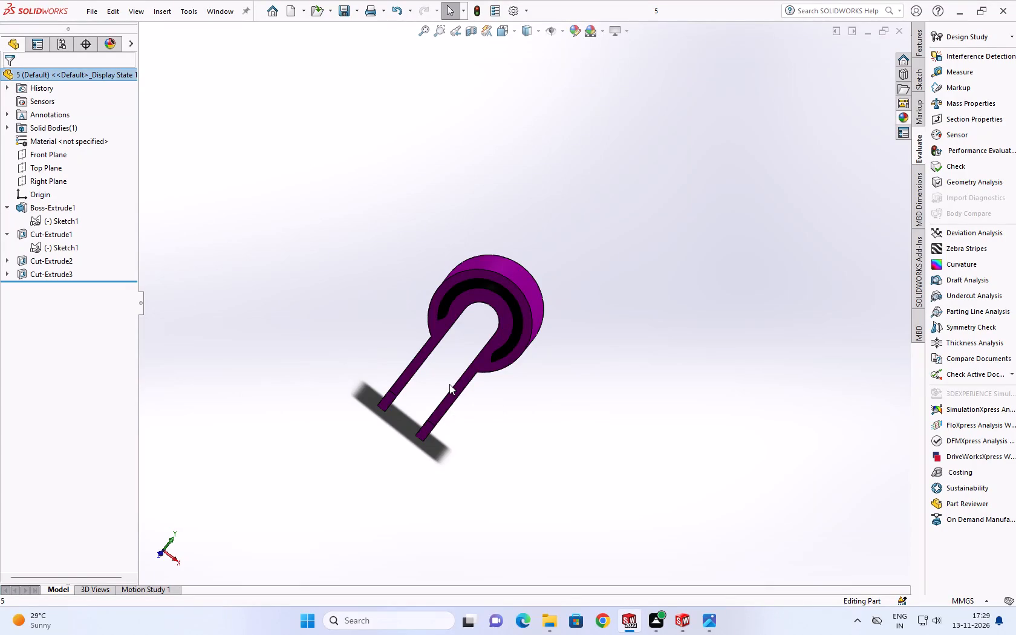
{"action": "scroll", "coordinate": [450, 388], "scroll_direction": "up", "scroll_amount": 2}
{"action": "scroll", "coordinate": [438, 404], "scroll_direction": "down", "scroll_amount": 2}
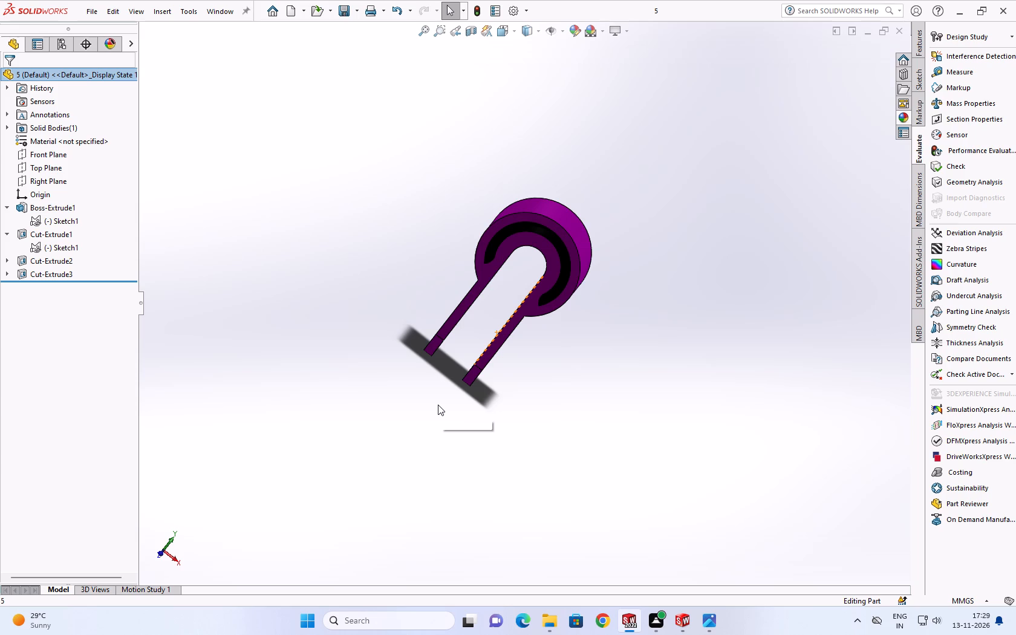
{"action": "scroll", "coordinate": [437, 405], "scroll_direction": "up", "scroll_amount": 5}
{"action": "scroll", "coordinate": [496, 325], "scroll_direction": "down", "scroll_amount": 7}
{"action": "middle_click_drag", "start_coordinate": [529, 264], "coordinate": [600, 233]}
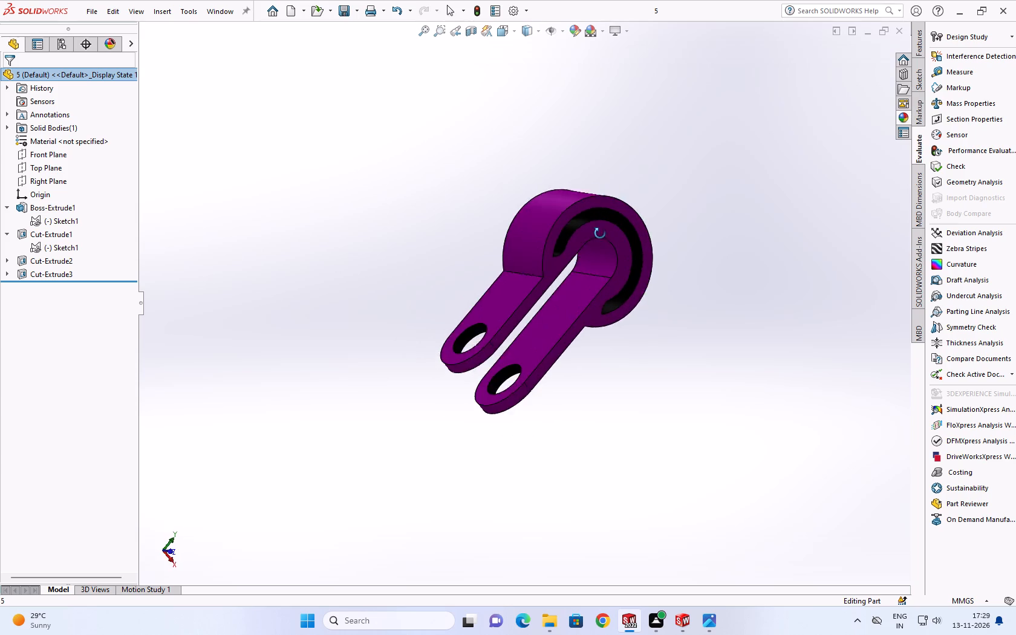
{"action": "middle_click_drag", "start_coordinate": [600, 233], "coordinate": [706, 416]}
{"action": "scroll", "coordinate": [547, 261], "scroll_direction": "down", "scroll_amount": 4}
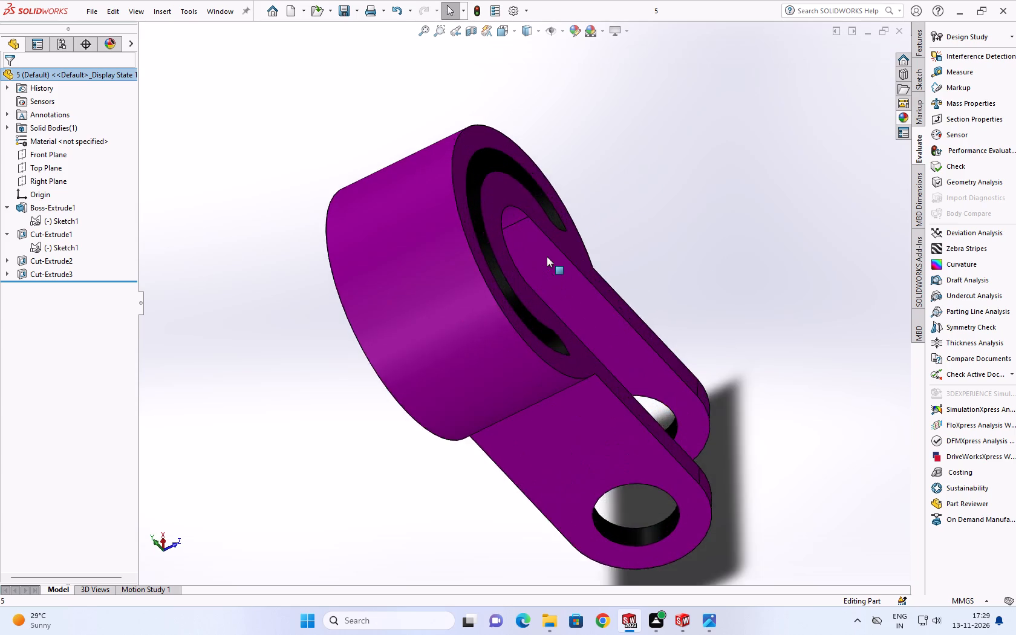
{"action": "middle_click_drag", "start_coordinate": [547, 253], "coordinate": [446, 294]}
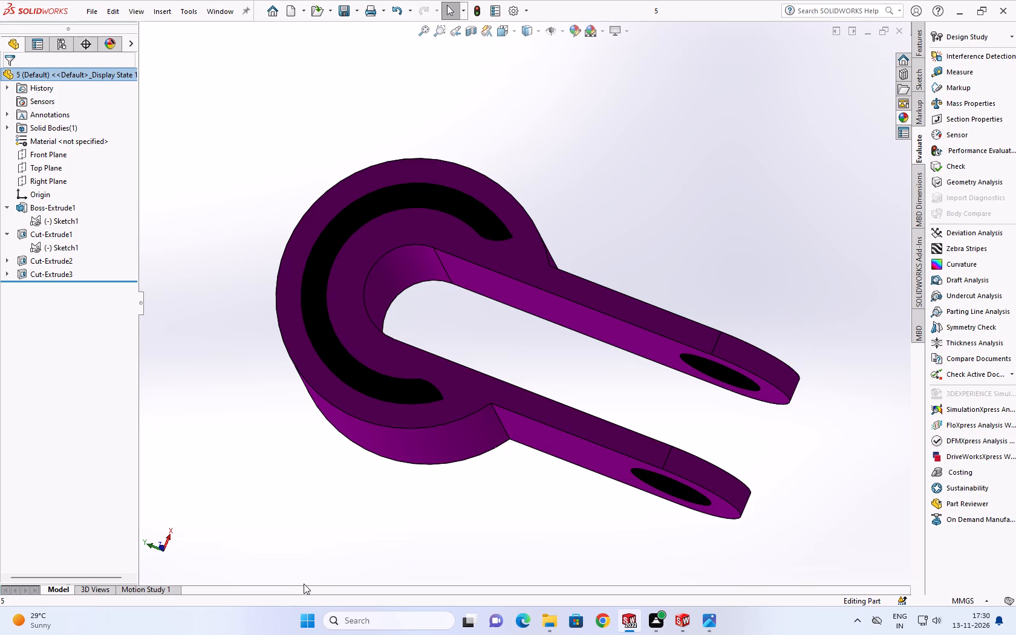
{"action": "scroll", "coordinate": [164, 588], "scroll_direction": "up", "scroll_amount": 5}
{"action": "scroll", "coordinate": [431, 355], "scroll_direction": "down", "scroll_amount": 5}
{"action": "middle_click_drag", "start_coordinate": [448, 247], "coordinate": [466, 165]}
{"action": "scroll", "coordinate": [450, 247], "scroll_direction": "up", "scroll_amount": 1}
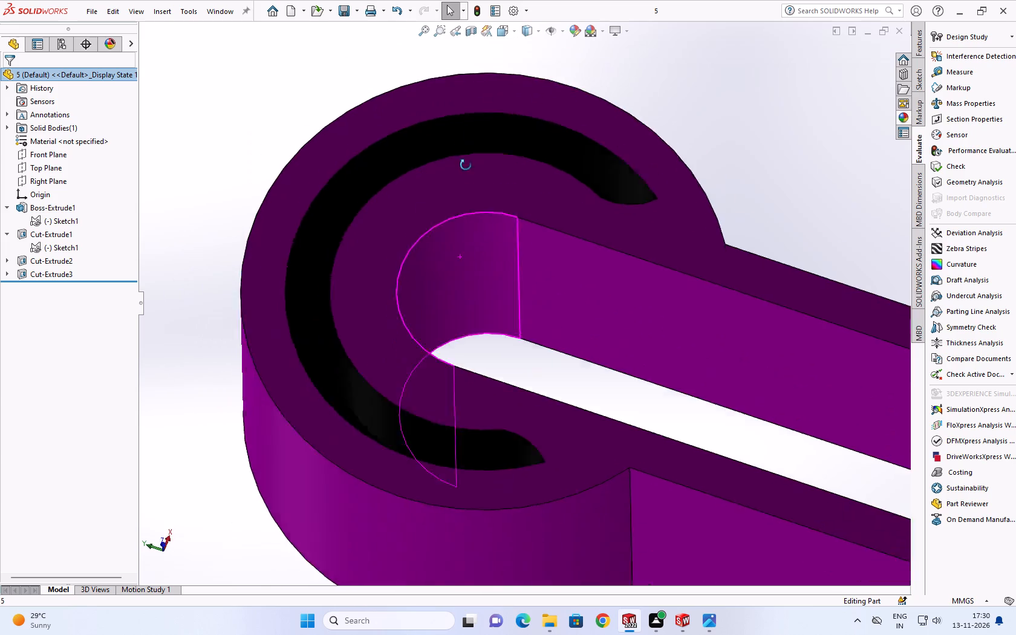
{"action": "middle_click_drag", "start_coordinate": [466, 165], "coordinate": [509, 152]}
{"action": "scroll", "coordinate": [507, 193], "scroll_direction": "up", "scroll_amount": 3}
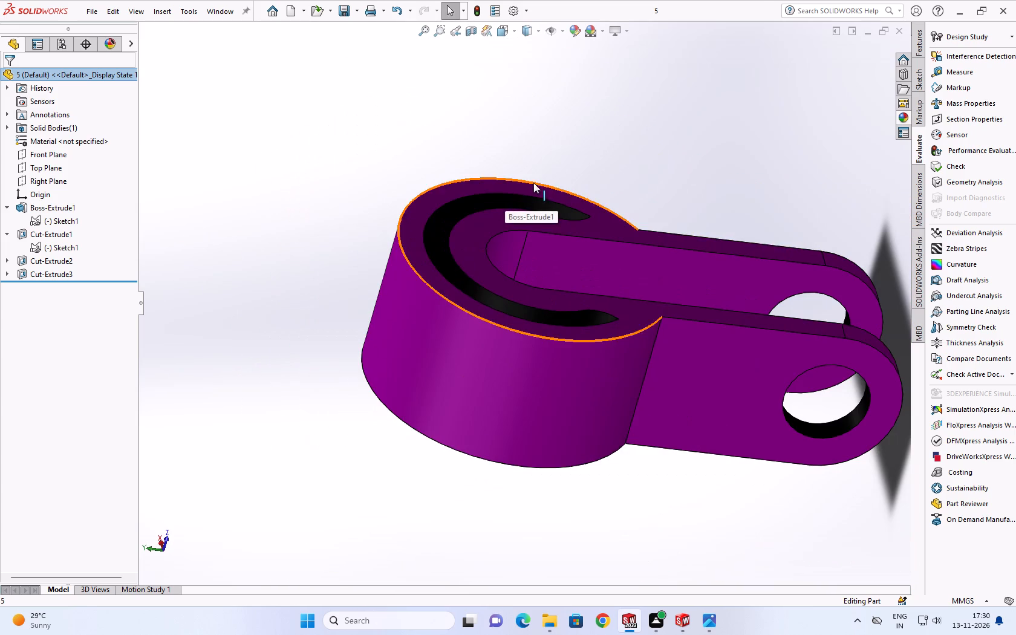
{"action": "scroll", "coordinate": [539, 200], "scroll_direction": "down", "scroll_amount": 3}
{"action": "middle_click_drag", "start_coordinate": [514, 230], "coordinate": [454, 356]}
{"action": "scroll", "coordinate": [459, 330], "scroll_direction": "down", "scroll_amount": 1}
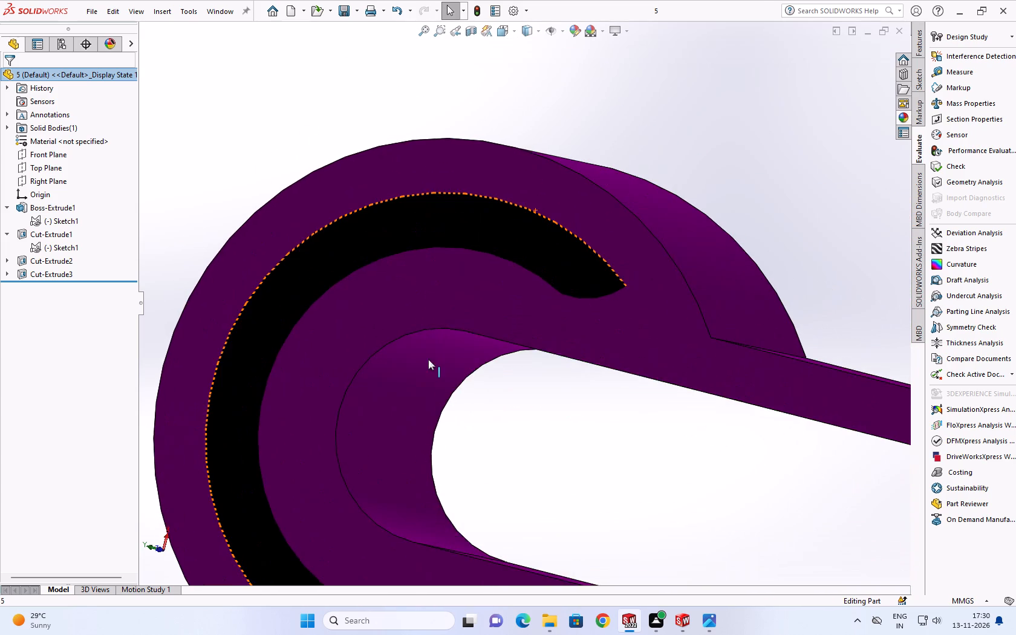
{"action": "scroll", "coordinate": [411, 313], "scroll_direction": "up", "scroll_amount": 4}
{"action": "middle_click_drag", "start_coordinate": [426, 298], "coordinate": [411, 417]}
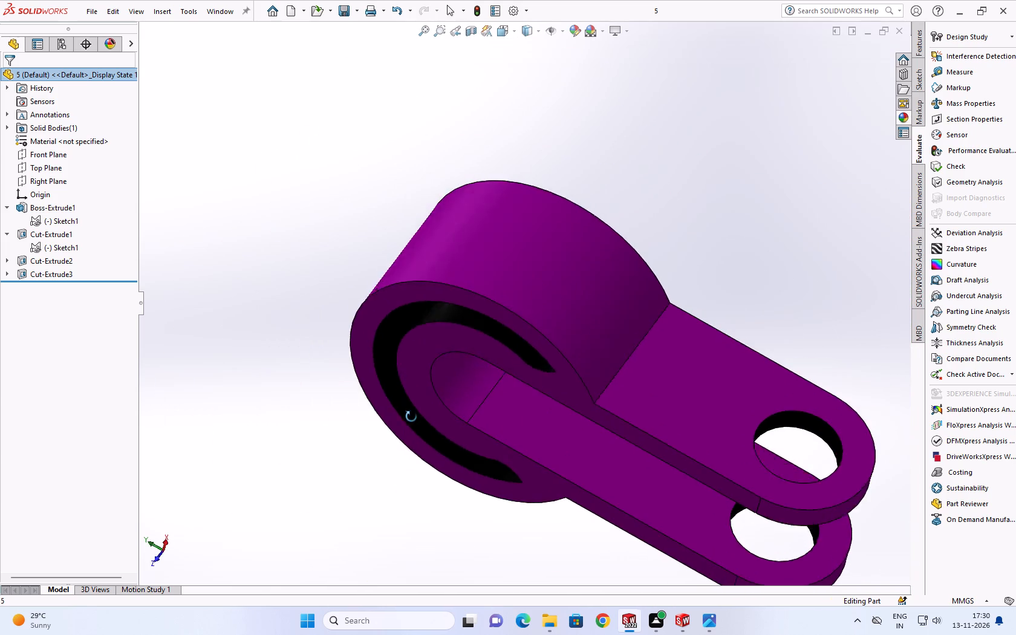
{"action": "middle_click_drag", "start_coordinate": [411, 417], "coordinate": [463, 339]}
Colour the floor faces of the curved slots on both sides of the round head white (RGB 255, 255, 255).
{"action": "left_click", "coordinate": [449, 270]}
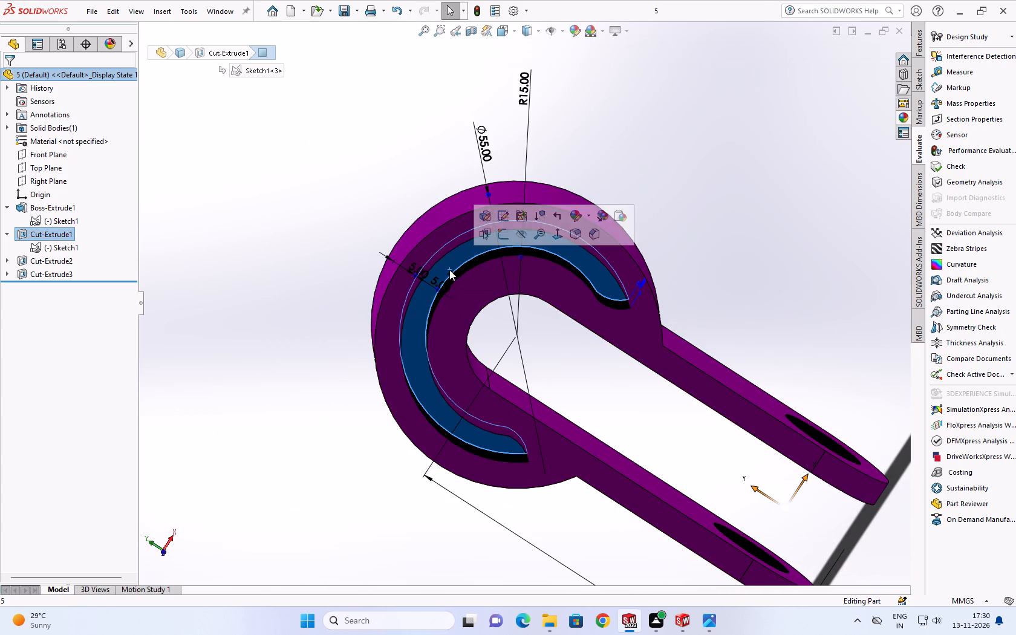
{"action": "left_click", "coordinate": [576, 27]}
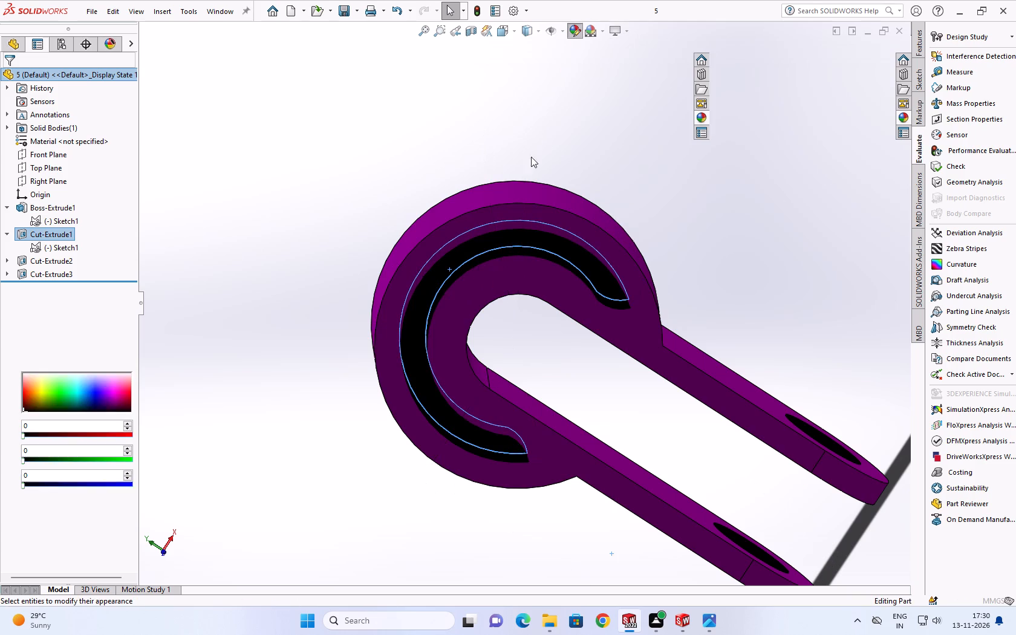
{"action": "left_click", "coordinate": [98, 311]}
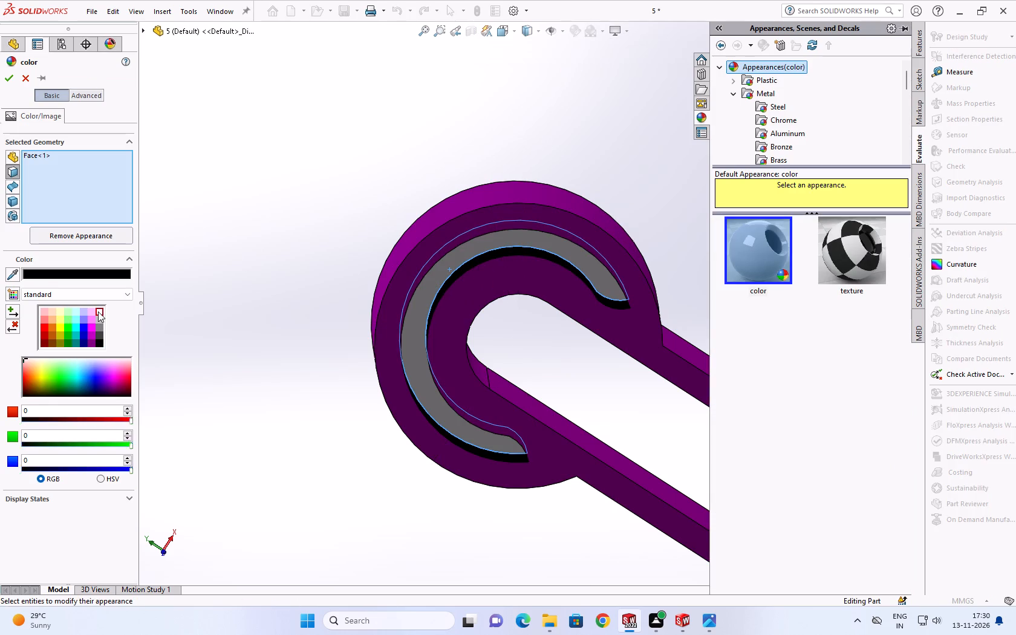
{"action": "middle_click_drag", "start_coordinate": [333, 205], "coordinate": [444, 428]}
{"action": "scroll", "coordinate": [307, 273], "scroll_direction": "down", "scroll_amount": 1}
{"action": "middle_click_drag", "start_coordinate": [307, 273], "coordinate": [346, 386]}
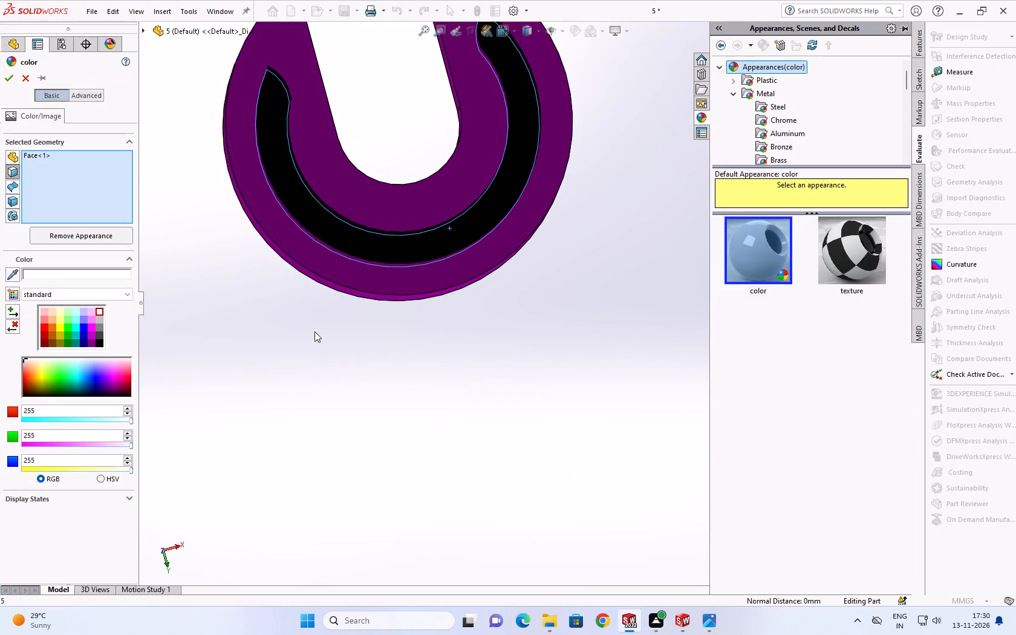
{"action": "left_click", "coordinate": [348, 244]}
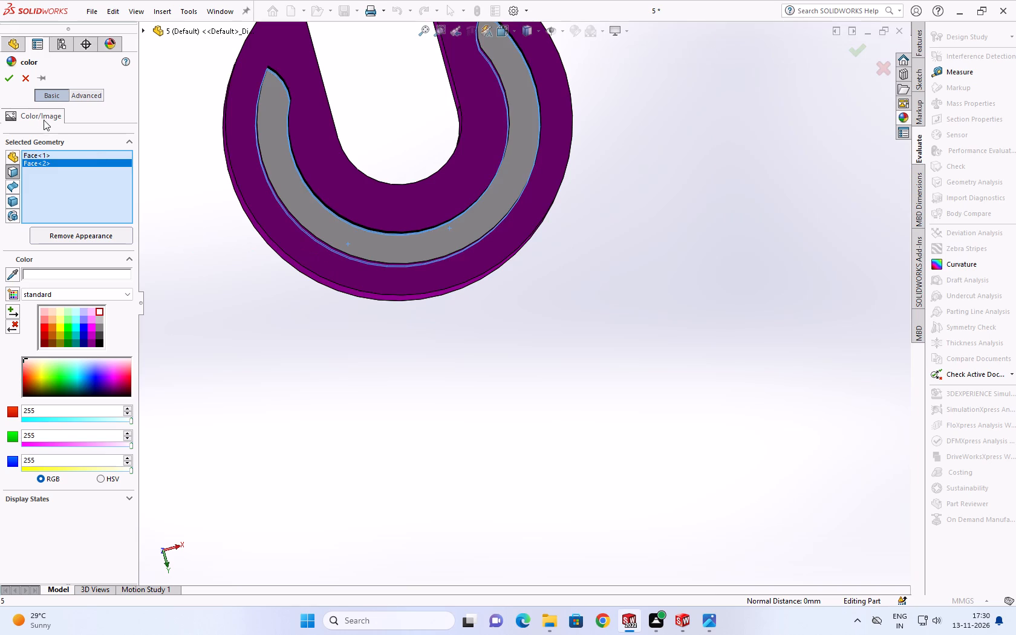
{"action": "left_click", "coordinate": [5, 76]}
Inspect the recoloured clevis from all sides, checking the slot floors on both faces of the round head and the leg holes.
{"action": "scroll", "coordinate": [199, 188], "scroll_direction": "up", "scroll_amount": 3}
{"action": "middle_click_drag", "start_coordinate": [367, 189], "coordinate": [461, 352]}
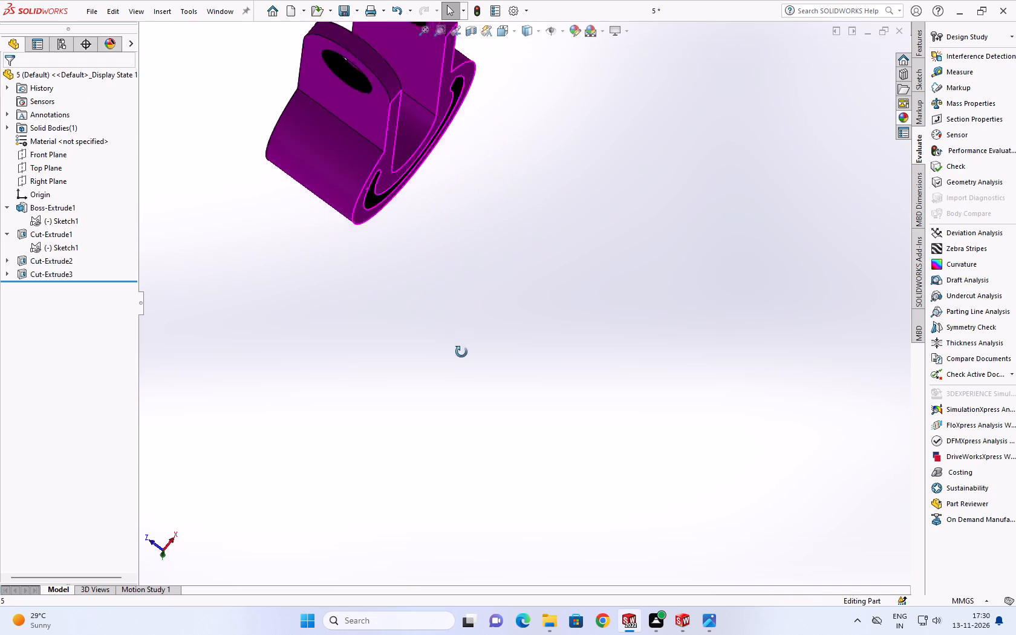
{"action": "middle_click_drag", "start_coordinate": [461, 352], "coordinate": [662, 626]}
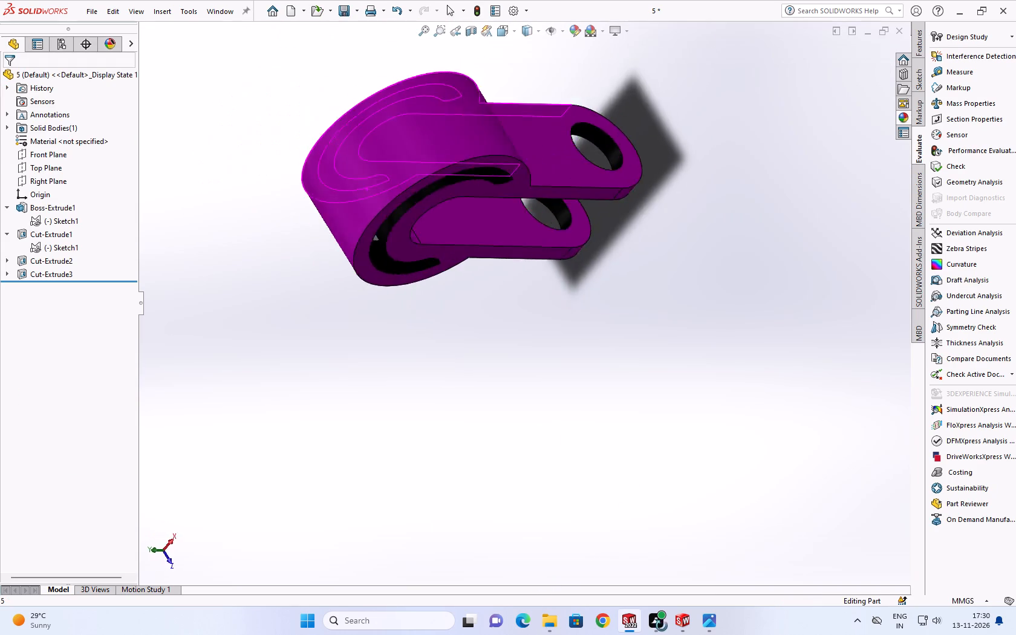
{"action": "middle_click_drag", "start_coordinate": [662, 626], "coordinate": [937, 571]}
{"action": "scroll", "coordinate": [628, 451], "scroll_direction": "up", "scroll_amount": 3}
{"action": "scroll", "coordinate": [285, 206], "scroll_direction": "down", "scroll_amount": 2}
{"action": "scroll", "coordinate": [430, 204], "scroll_direction": "down", "scroll_amount": 3}
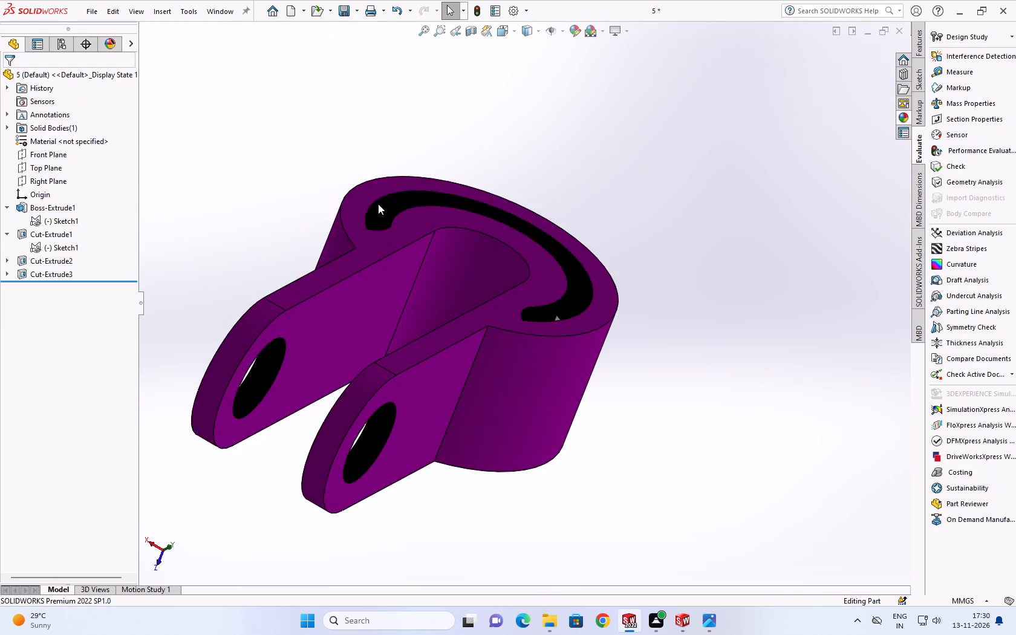
{"action": "middle_click_drag", "start_coordinate": [378, 204], "coordinate": [250, 380]}
{"action": "scroll", "coordinate": [270, 363], "scroll_direction": "up", "scroll_amount": 4}
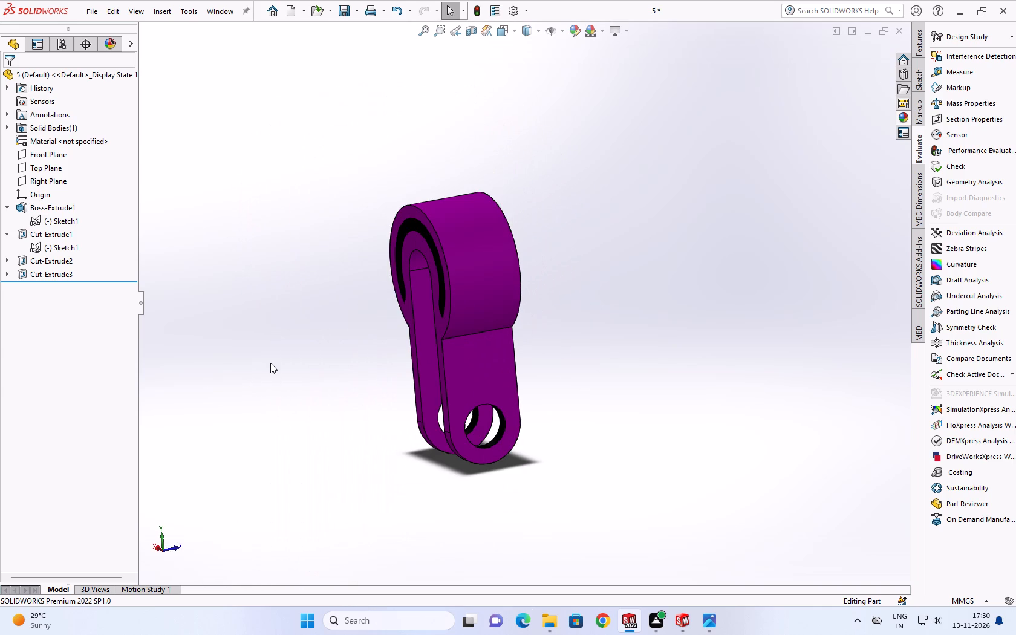
{"action": "scroll", "coordinate": [331, 302], "scroll_direction": "up", "scroll_amount": 2}
{"action": "middle_click_drag", "start_coordinate": [416, 287], "coordinate": [568, 291]}
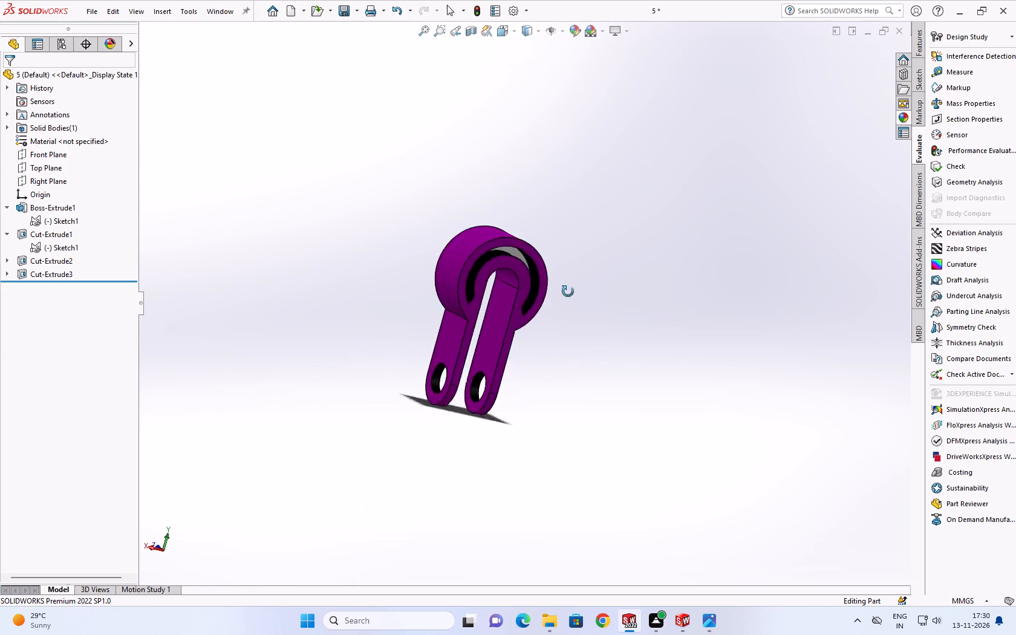
{"action": "middle_click_drag", "start_coordinate": [568, 291], "coordinate": [872, 438]}
{"action": "middle_click_drag", "start_coordinate": [399, 275], "coordinate": [696, 361]}
{"action": "scroll", "coordinate": [489, 325], "scroll_direction": "up", "scroll_amount": 3}
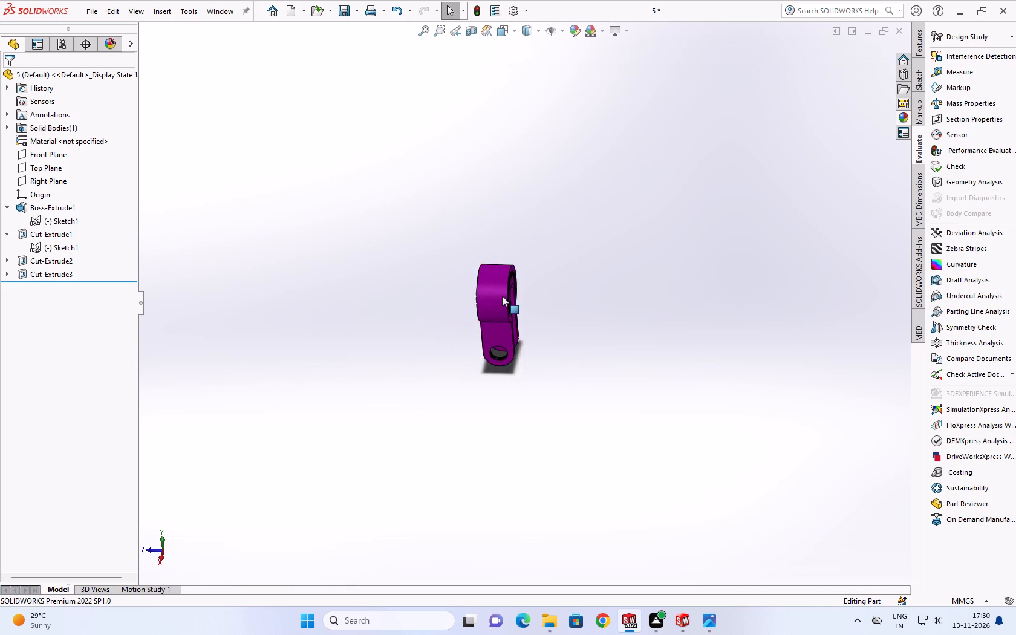
{"action": "scroll", "coordinate": [502, 296], "scroll_direction": "down", "scroll_amount": 5}
{"action": "scroll", "coordinate": [510, 292], "scroll_direction": "up", "scroll_amount": 1}
{"action": "middle_click_drag", "start_coordinate": [510, 292], "coordinate": [202, 360]}
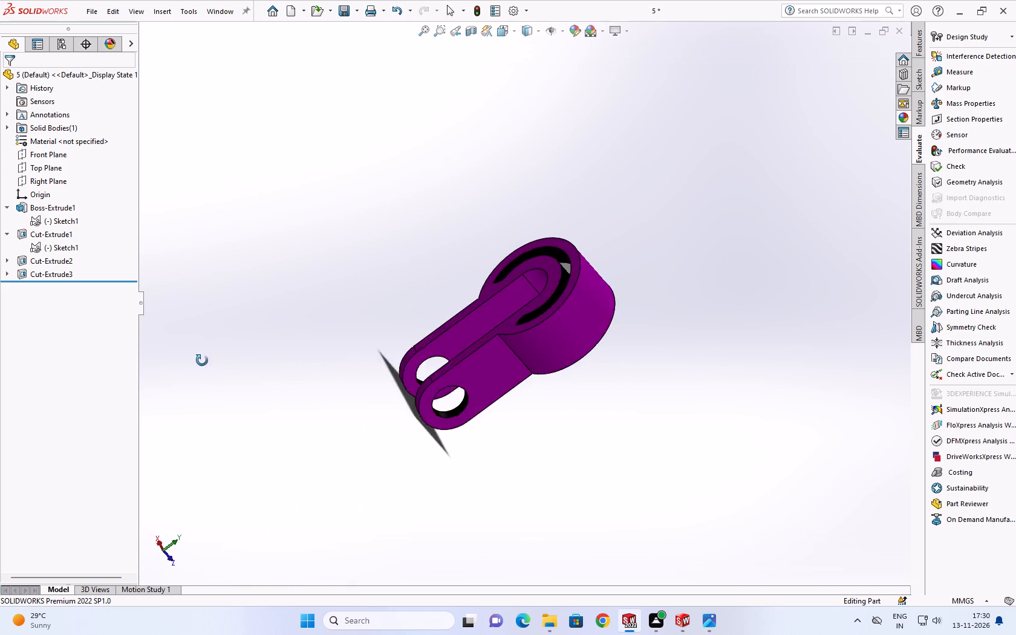
{"action": "middle_click_drag", "start_coordinate": [202, 360], "coordinate": [202, 376]}
{"action": "scroll", "coordinate": [417, 329], "scroll_direction": "down", "scroll_amount": 5}
{"action": "middle_click_drag", "start_coordinate": [478, 328], "coordinate": [593, 353]}
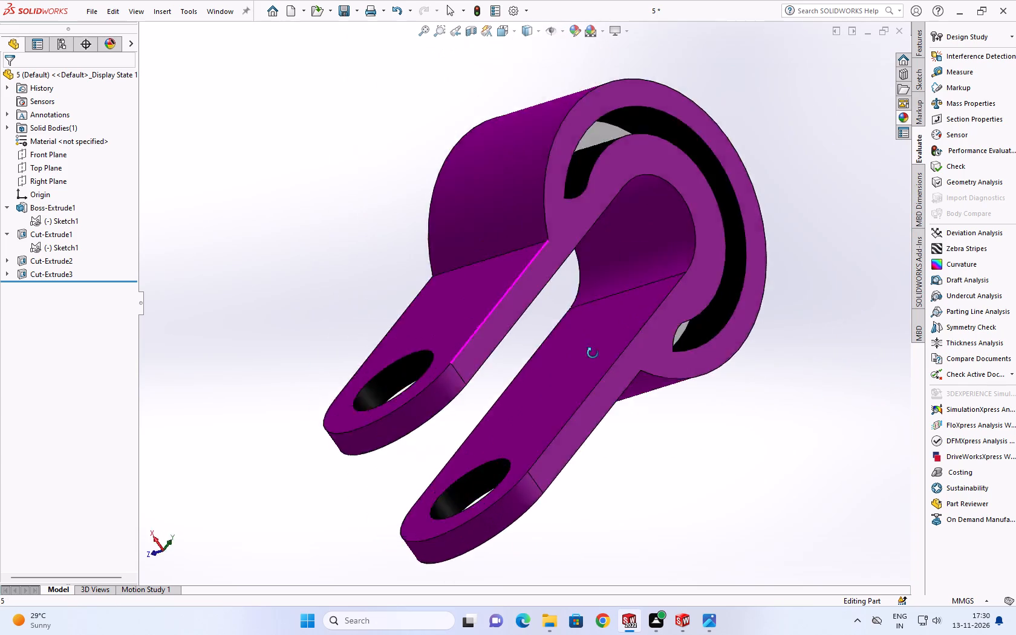
{"action": "middle_click_drag", "start_coordinate": [593, 353], "coordinate": [490, 252]}
{"action": "scroll", "coordinate": [486, 138], "scroll_direction": "up", "scroll_amount": 1}
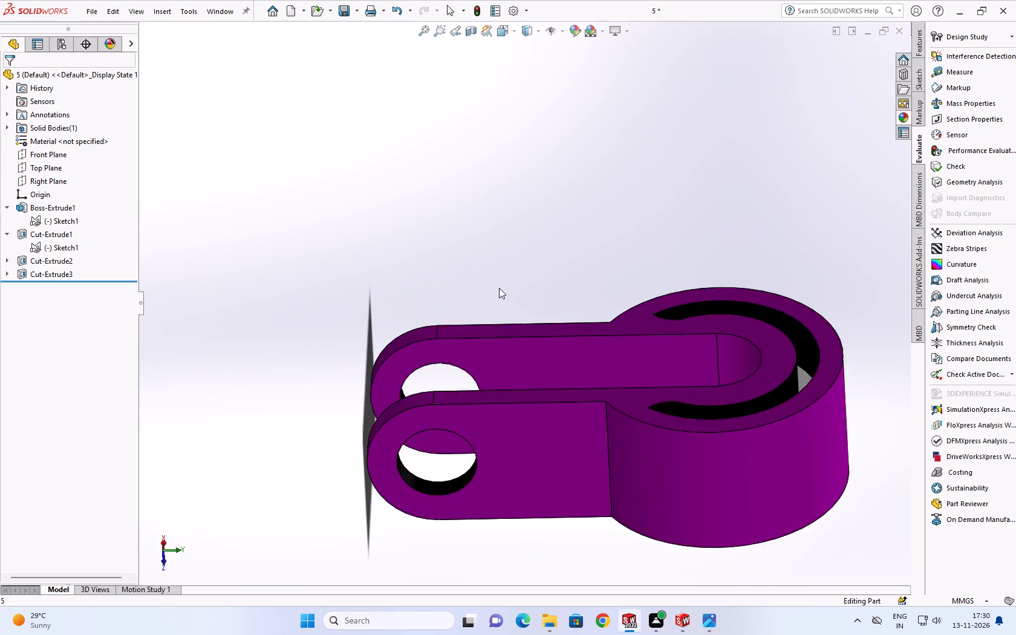
{"action": "scroll", "coordinate": [499, 288], "scroll_direction": "up", "scroll_amount": 3}
{"action": "scroll", "coordinate": [502, 288], "scroll_direction": "down", "scroll_amount": 1}
{"action": "scroll", "coordinate": [582, 340], "scroll_direction": "up", "scroll_amount": 5}
{"action": "middle_click_drag", "start_coordinate": [609, 354], "coordinate": [594, 0]}
{"action": "scroll", "coordinate": [609, 354], "scroll_direction": "up", "scroll_amount": 1}
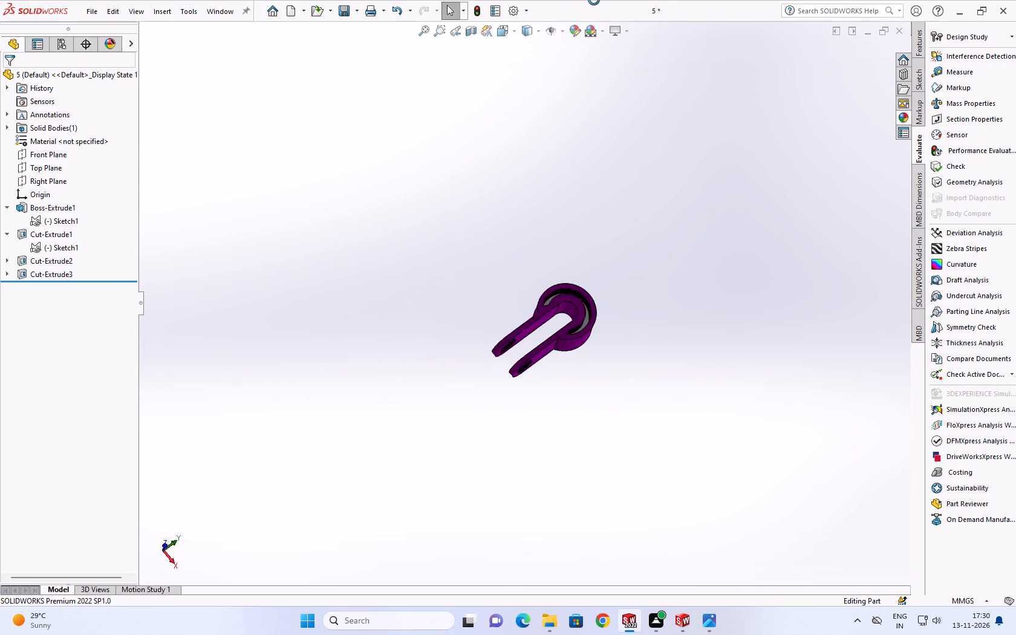
{"action": "middle_click_drag", "start_coordinate": [594, 0], "coordinate": [730, 257]}
{"action": "scroll", "coordinate": [704, 270], "scroll_direction": "down", "scroll_amount": 1}
{"action": "middle_click_drag", "start_coordinate": [662, 288], "coordinate": [498, 363]}
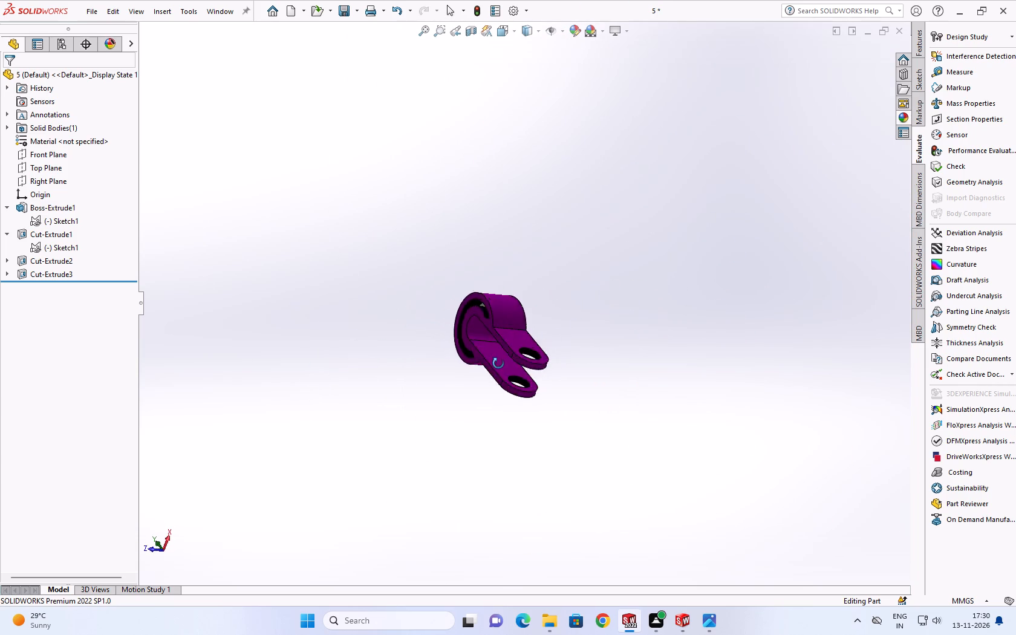
{"action": "middle_click_drag", "start_coordinate": [498, 363], "coordinate": [532, 369]}
{"action": "scroll", "coordinate": [535, 367], "scroll_direction": "up", "scroll_amount": 3}
{"action": "scroll", "coordinate": [515, 362], "scroll_direction": "down", "scroll_amount": 7}
{"action": "middle_click_drag", "start_coordinate": [506, 246], "coordinate": [506, 245]}
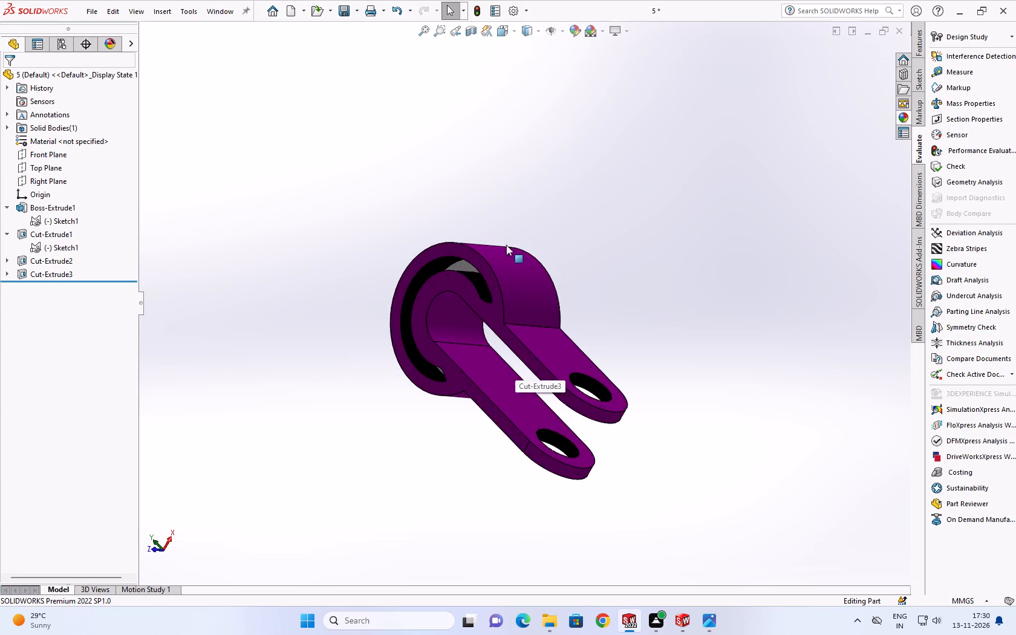
{"action": "middle_click_drag", "start_coordinate": [506, 245], "coordinate": [649, 121]}
{"action": "scroll", "coordinate": [525, 267], "scroll_direction": "down", "scroll_amount": 3}
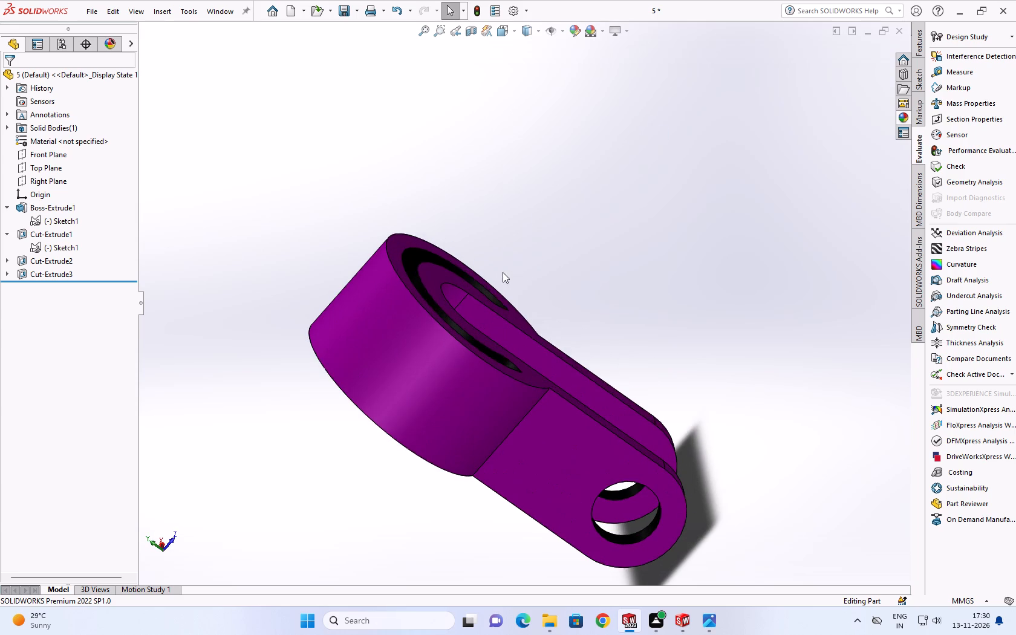
Save the recoloured clevis part under its existing name.
{"action": "left_click", "coordinate": [348, 11]}
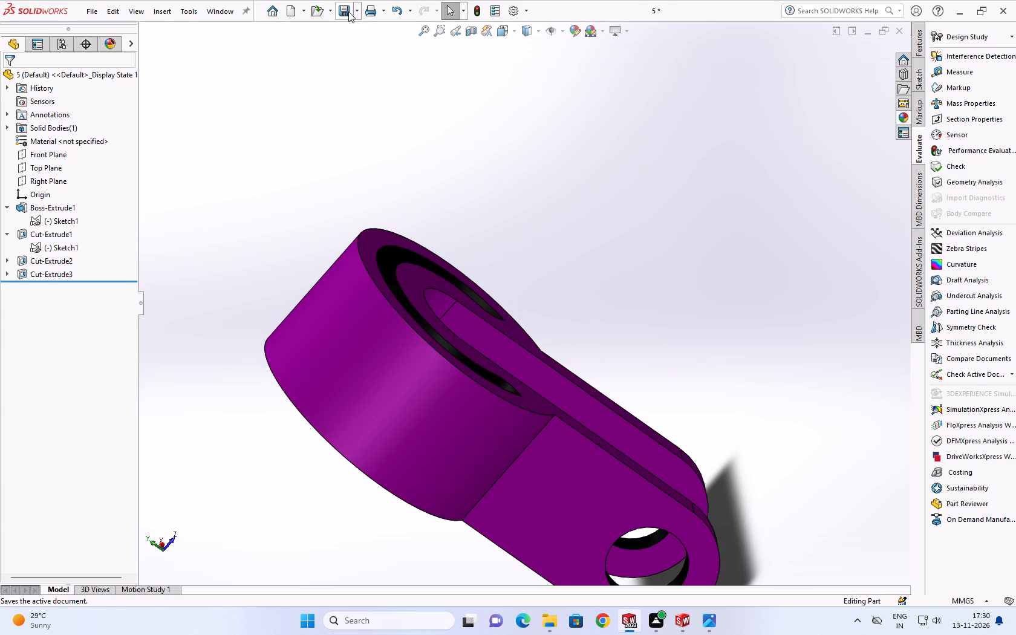